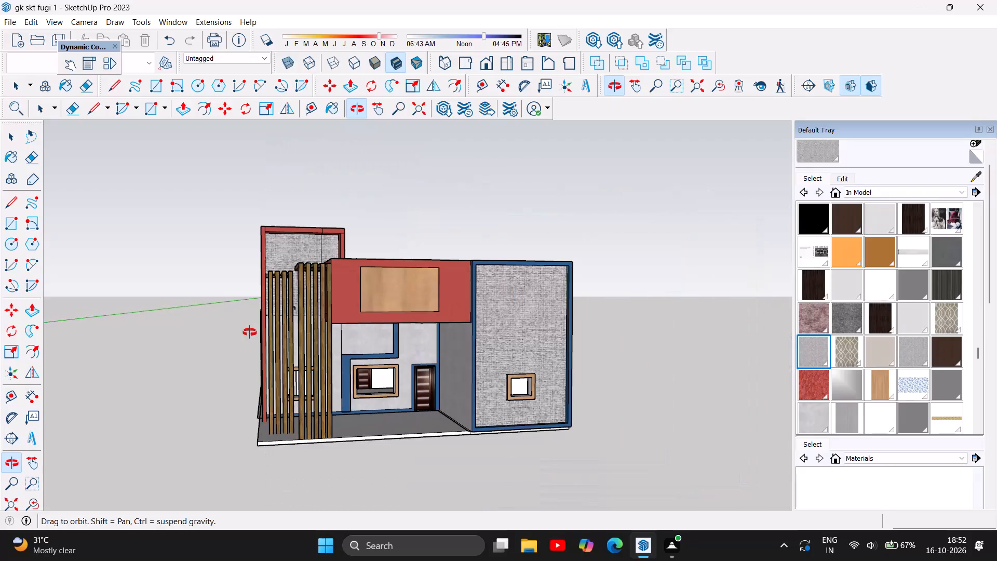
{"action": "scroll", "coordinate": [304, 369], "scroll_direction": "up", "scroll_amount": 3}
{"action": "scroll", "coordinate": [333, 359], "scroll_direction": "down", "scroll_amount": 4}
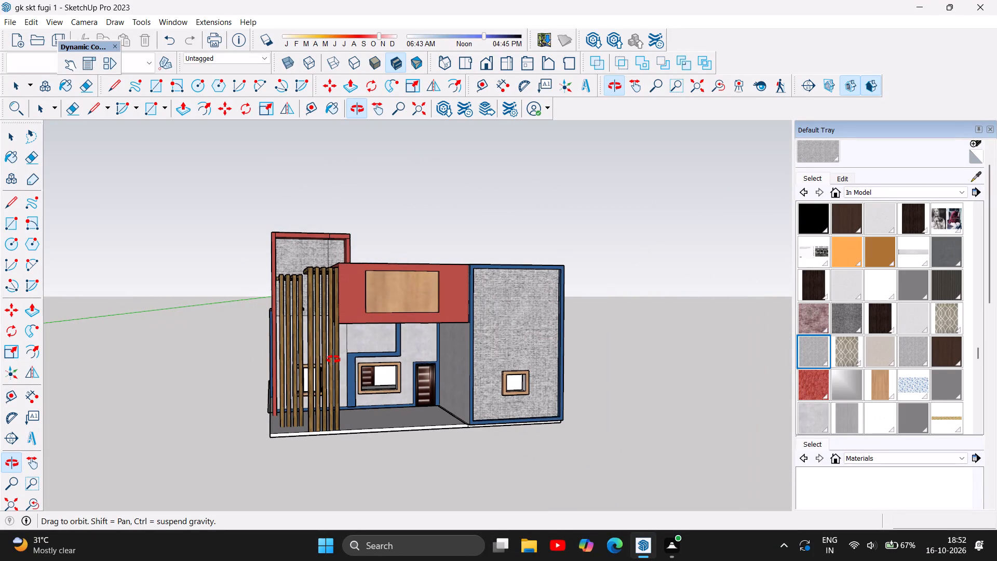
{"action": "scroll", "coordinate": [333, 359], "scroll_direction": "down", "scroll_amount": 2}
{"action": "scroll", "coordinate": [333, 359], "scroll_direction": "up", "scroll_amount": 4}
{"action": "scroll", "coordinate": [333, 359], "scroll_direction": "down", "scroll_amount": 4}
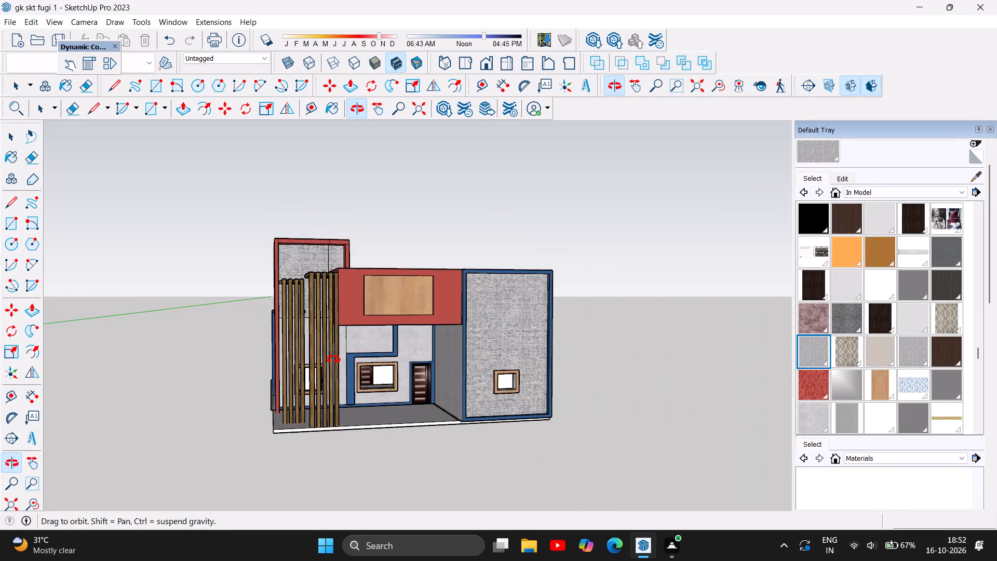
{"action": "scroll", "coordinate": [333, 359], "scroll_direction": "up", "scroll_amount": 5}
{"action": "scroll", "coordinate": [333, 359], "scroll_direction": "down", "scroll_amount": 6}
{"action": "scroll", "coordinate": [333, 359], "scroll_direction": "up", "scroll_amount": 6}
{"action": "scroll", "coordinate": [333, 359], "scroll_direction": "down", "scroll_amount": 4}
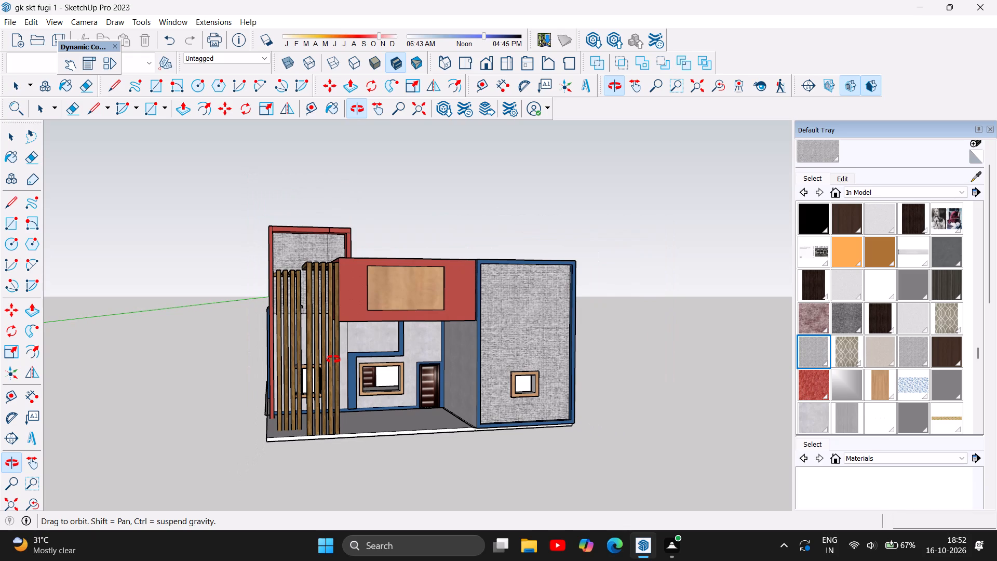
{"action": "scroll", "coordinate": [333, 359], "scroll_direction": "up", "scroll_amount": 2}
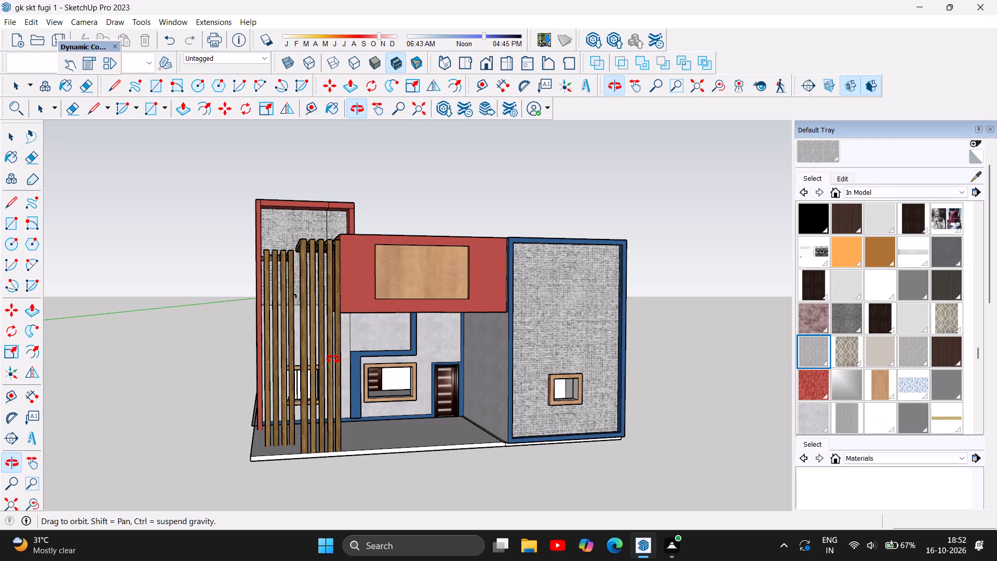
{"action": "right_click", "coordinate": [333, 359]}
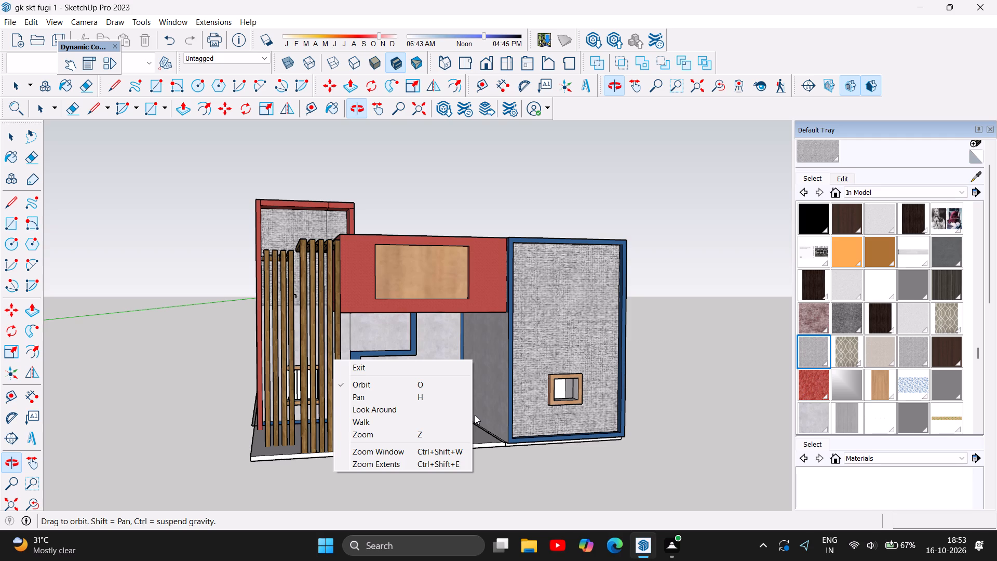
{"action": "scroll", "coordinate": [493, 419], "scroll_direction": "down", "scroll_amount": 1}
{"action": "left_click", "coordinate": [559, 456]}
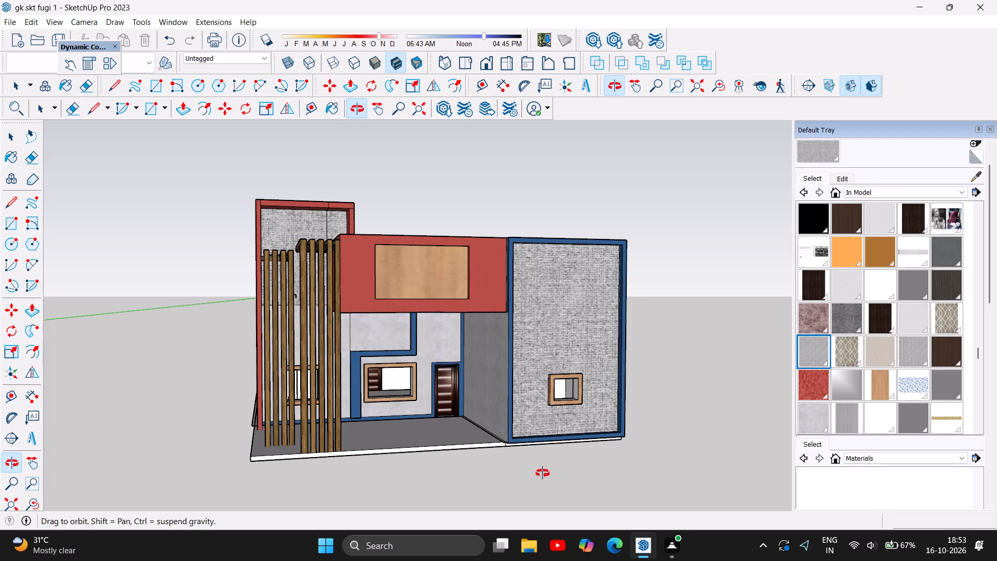
Examine the house's front facade, slatted pergola and covered porch from several angles and distances.
{"action": "left_click_drag", "start_coordinate": [414, 450], "coordinate": [486, 483]}
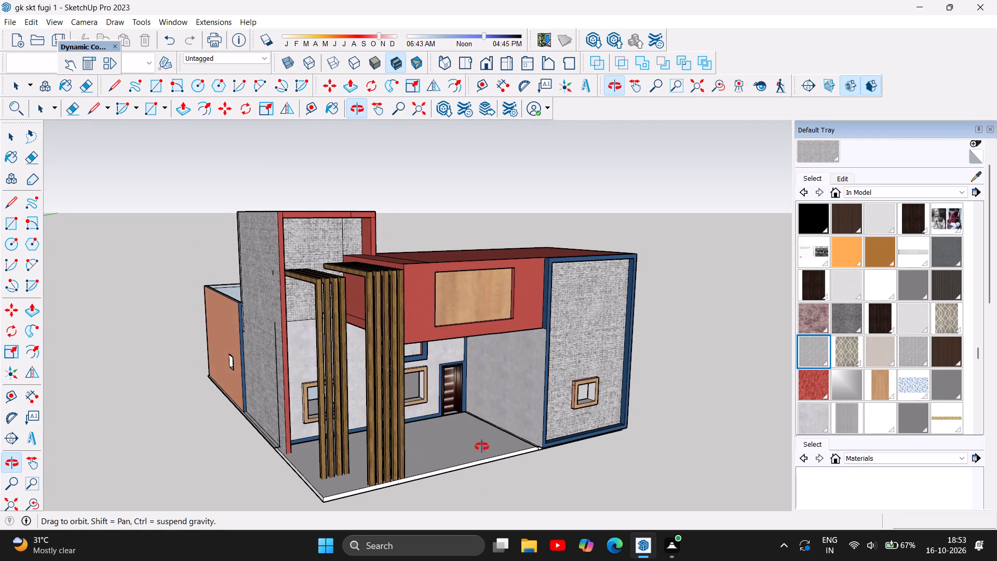
{"action": "scroll", "coordinate": [359, 215], "scroll_direction": "up", "scroll_amount": 7}
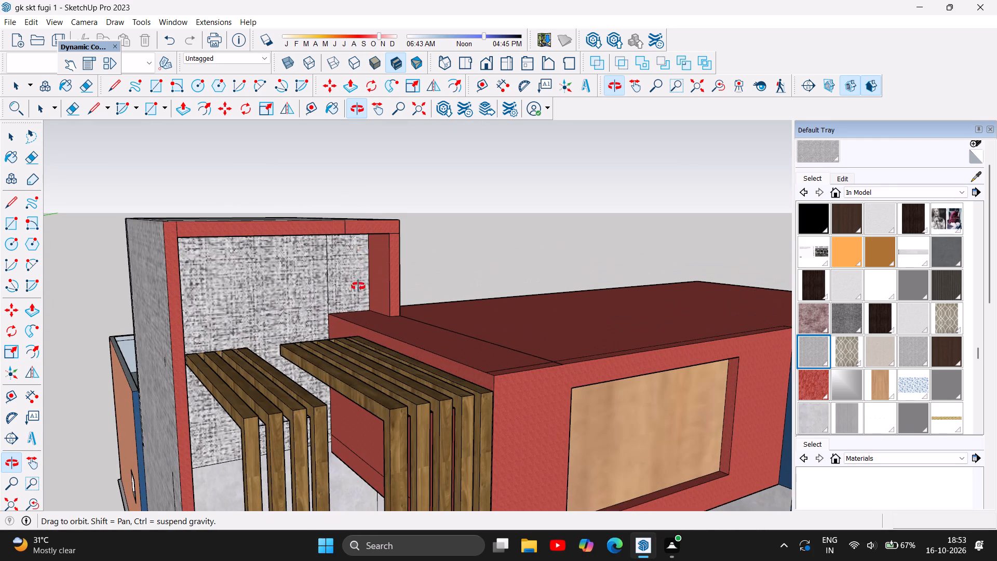
{"action": "left_click_drag", "start_coordinate": [357, 299], "coordinate": [233, 267]}
{"action": "scroll", "coordinate": [394, 257], "scroll_direction": "down", "scroll_amount": 3}
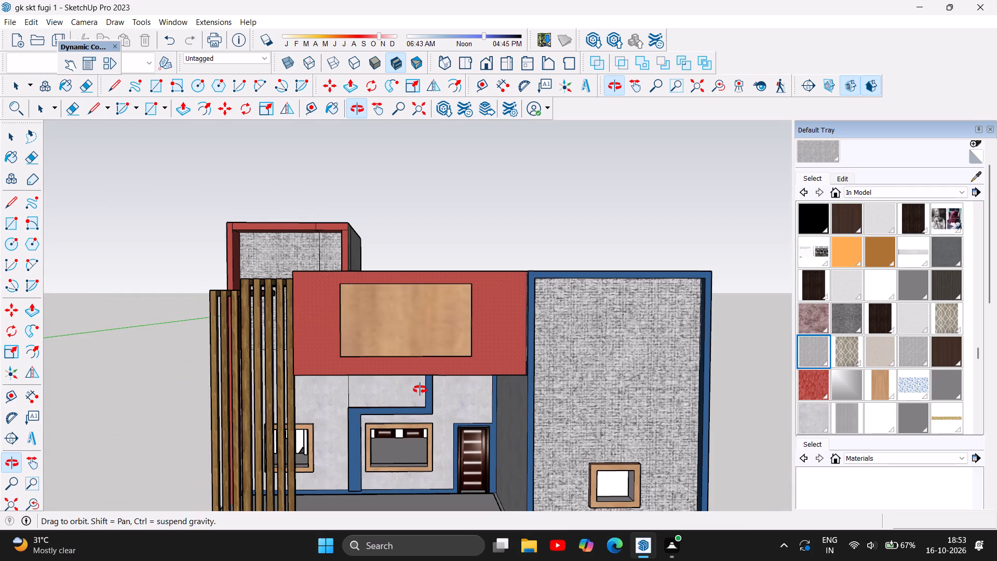
{"action": "left_click_drag", "start_coordinate": [361, 417], "coordinate": [437, 419]}
{"action": "scroll", "coordinate": [434, 404], "scroll_direction": "down", "scroll_amount": 3}
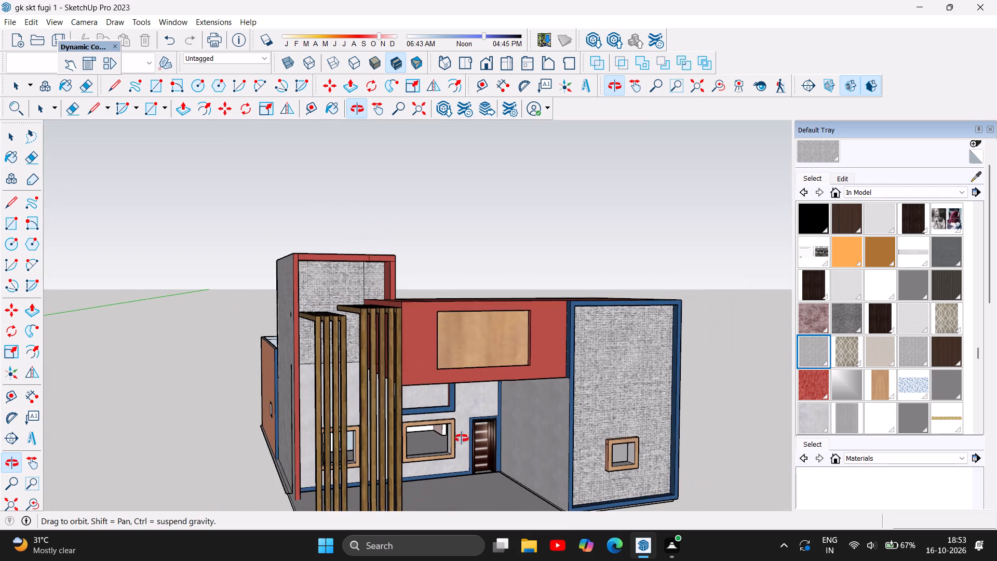
{"action": "left_click_drag", "start_coordinate": [418, 460], "coordinate": [464, 459]}
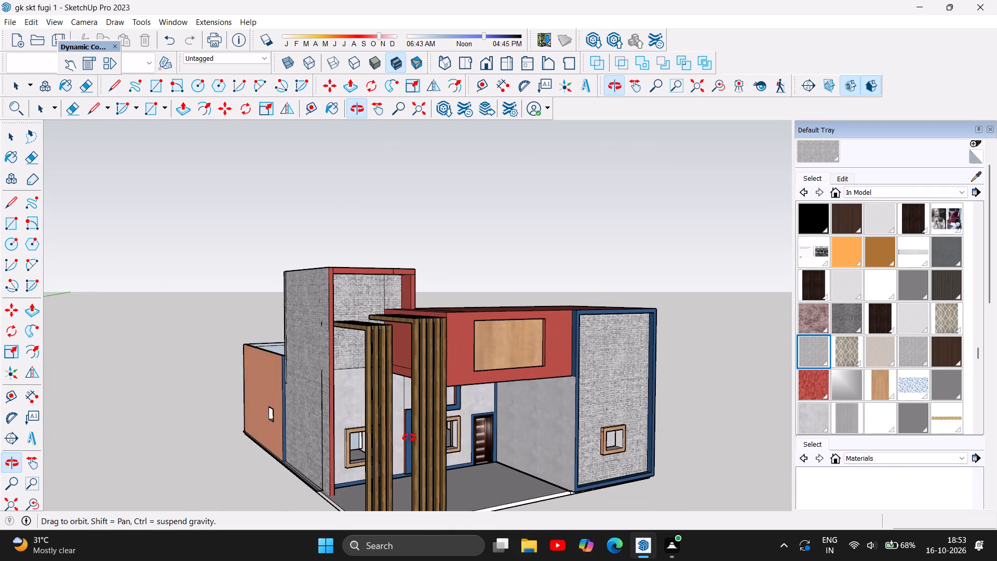
{"action": "scroll", "coordinate": [351, 415], "scroll_direction": "down", "scroll_amount": 4}
{"action": "scroll", "coordinate": [418, 481], "scroll_direction": "up", "scroll_amount": 6}
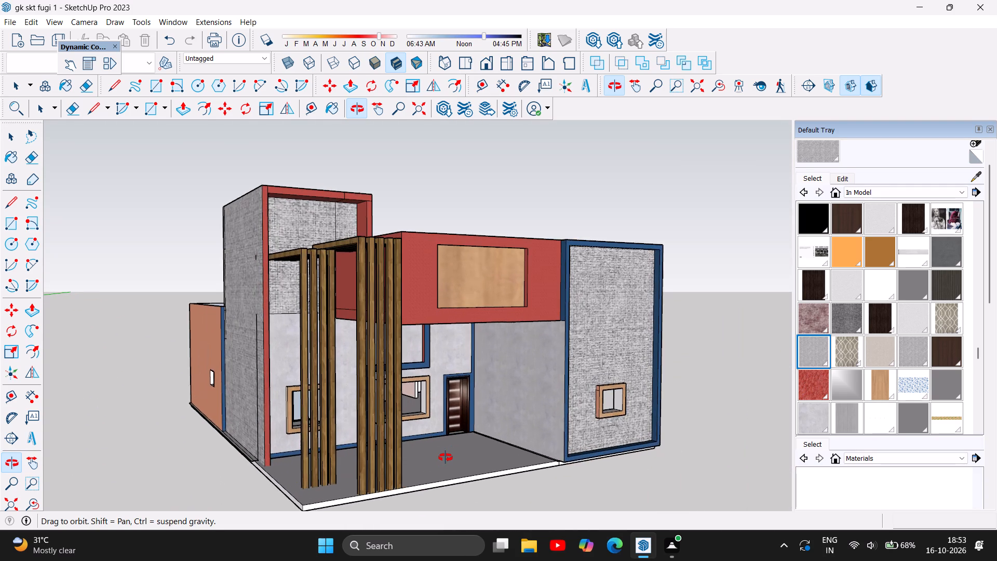
{"action": "scroll", "coordinate": [453, 447], "scroll_direction": "up", "scroll_amount": 3}
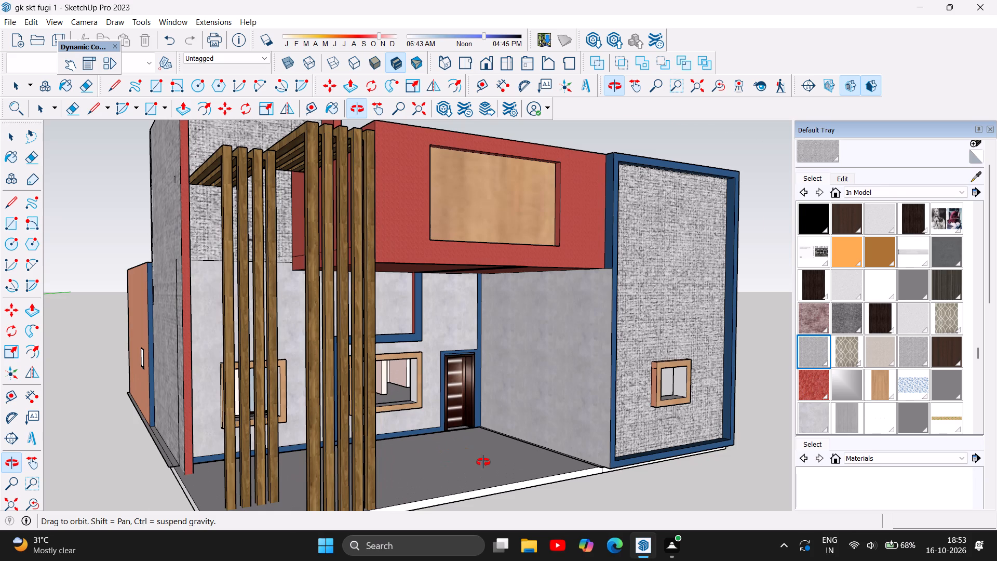
{"action": "scroll", "coordinate": [483, 462], "scroll_direction": "up", "scroll_amount": 4}
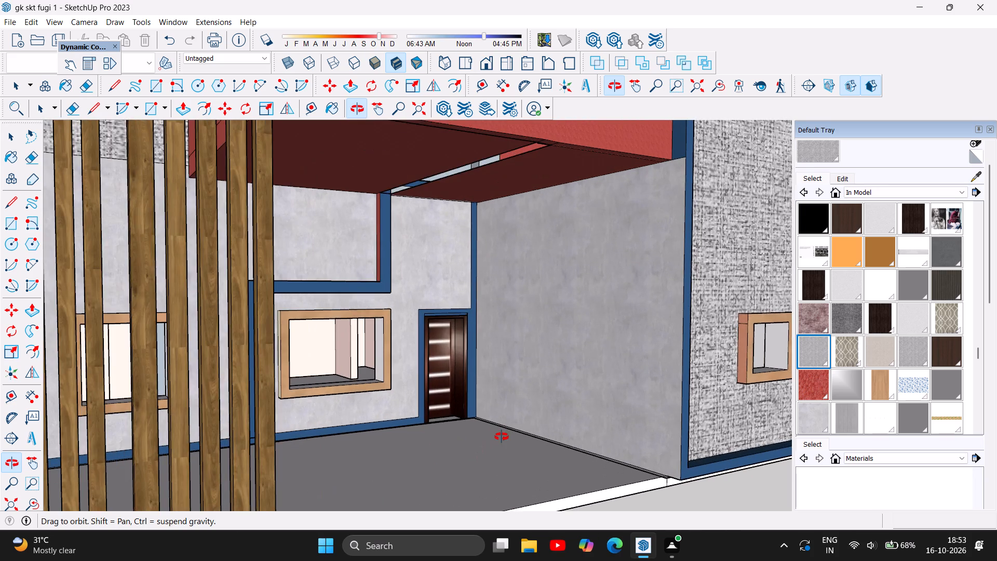
{"action": "scroll", "coordinate": [502, 437], "scroll_direction": "down", "scroll_amount": 6}
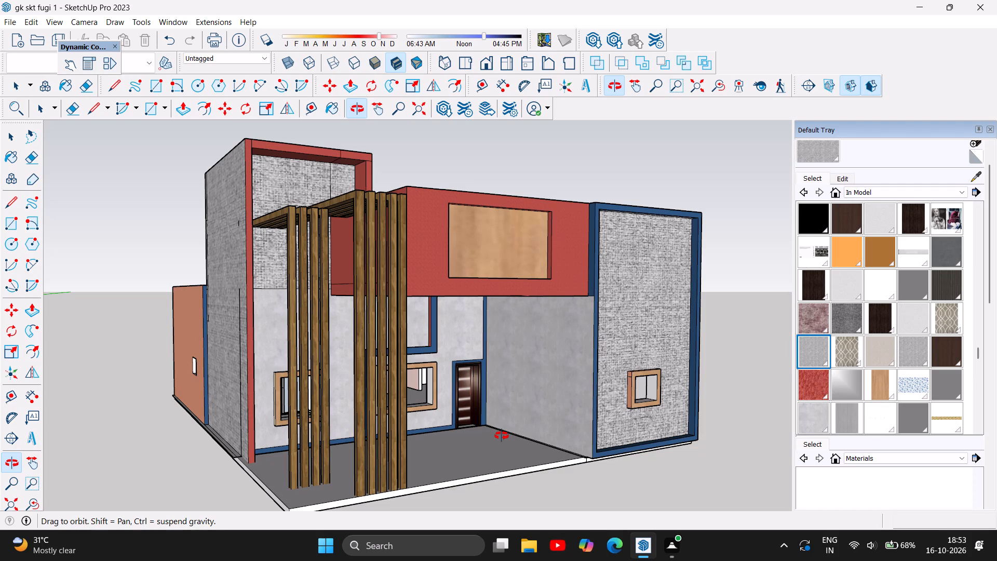
{"action": "scroll", "coordinate": [569, 416], "scroll_direction": "up", "scroll_amount": 1}
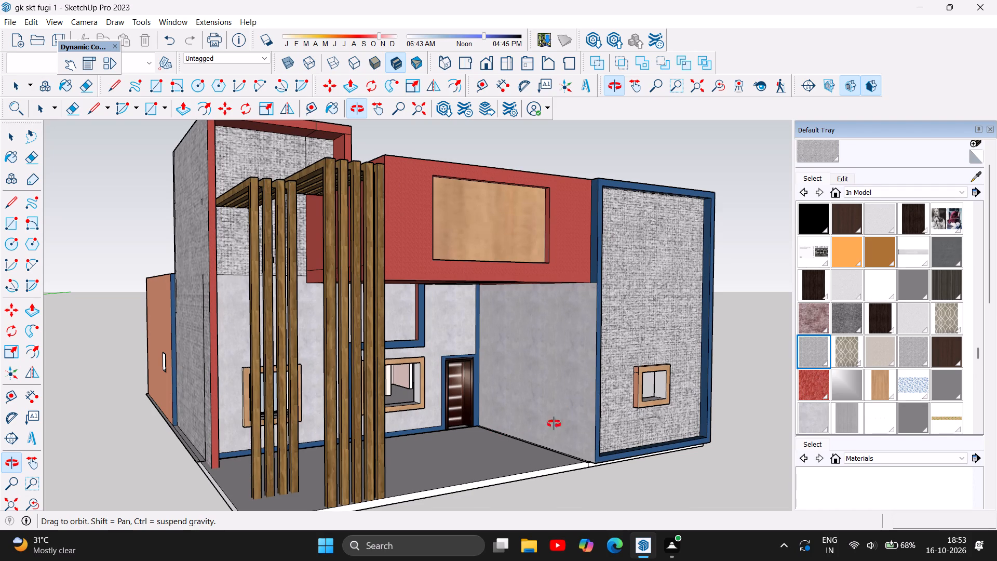
{"action": "scroll", "coordinate": [456, 442], "scroll_direction": "down", "scroll_amount": 2}
{"action": "scroll", "coordinate": [515, 426], "scroll_direction": "up", "scroll_amount": 2}
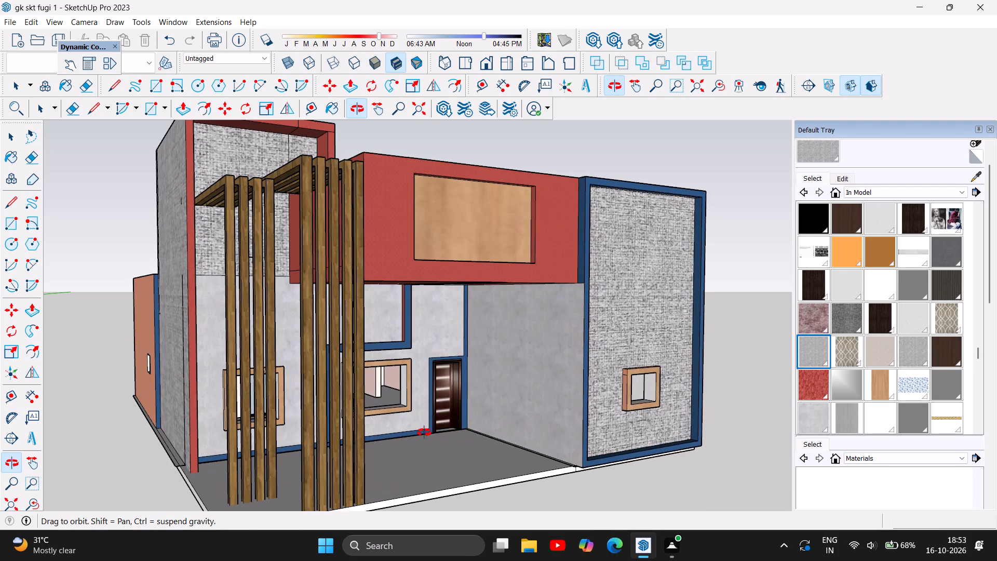
{"action": "left_click_drag", "start_coordinate": [465, 428], "coordinate": [324, 437]}
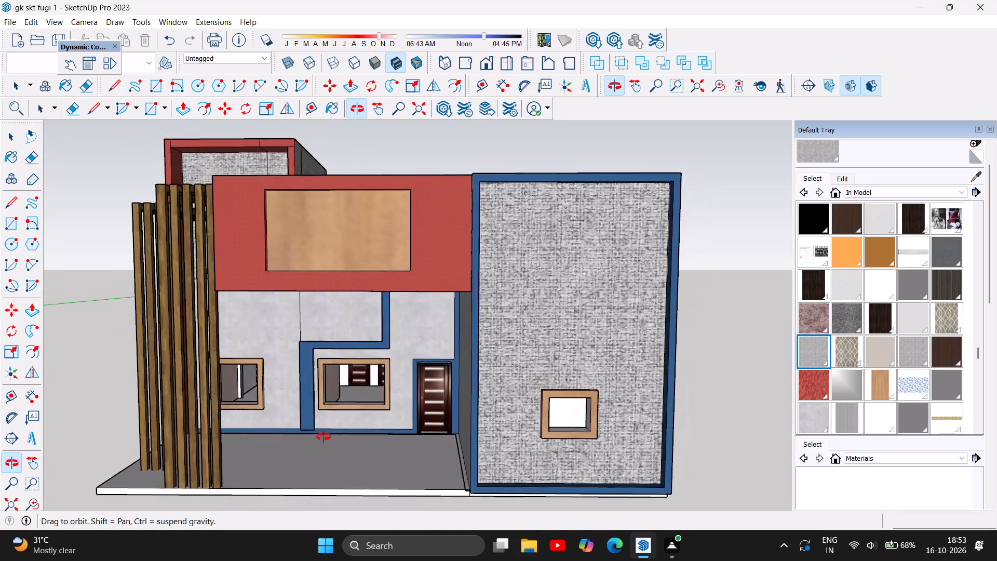
{"action": "left_click_drag", "start_coordinate": [324, 437], "coordinate": [492, 420]}
{"action": "left_click_drag", "start_coordinate": [493, 420], "coordinate": [559, 421]}
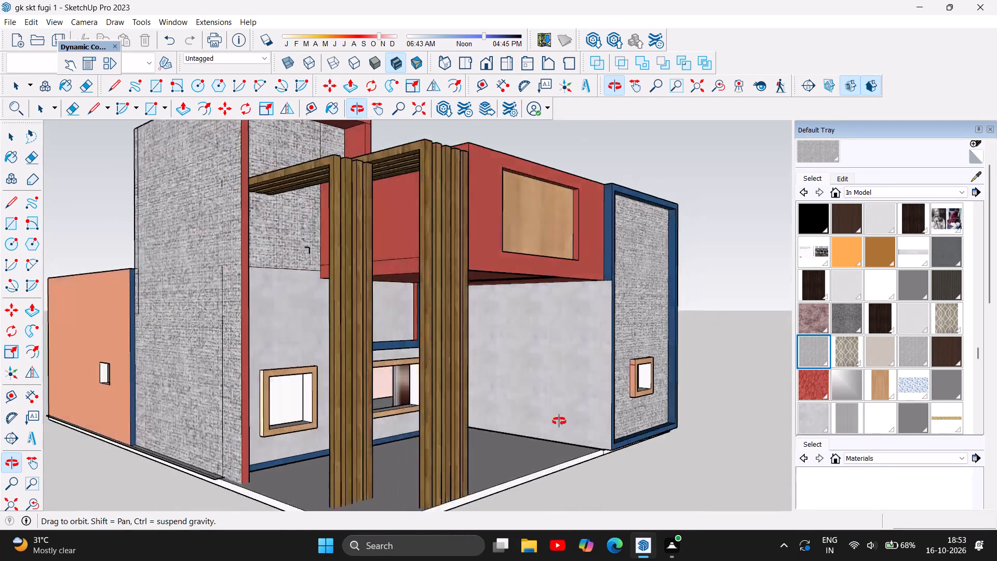
{"action": "left_click_drag", "start_coordinate": [559, 421], "coordinate": [434, 418]}
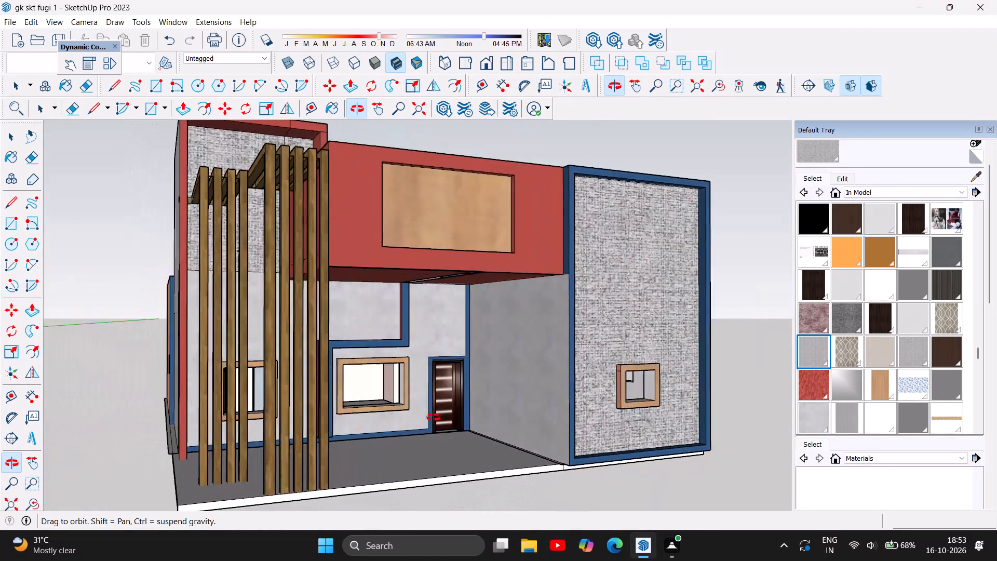
{"action": "left_click_drag", "start_coordinate": [434, 418], "coordinate": [272, 401]}
Inspect the plain peach exterior wall and its small window openings up close.
{"action": "left_click_drag", "start_coordinate": [635, 395], "coordinate": [300, 414]}
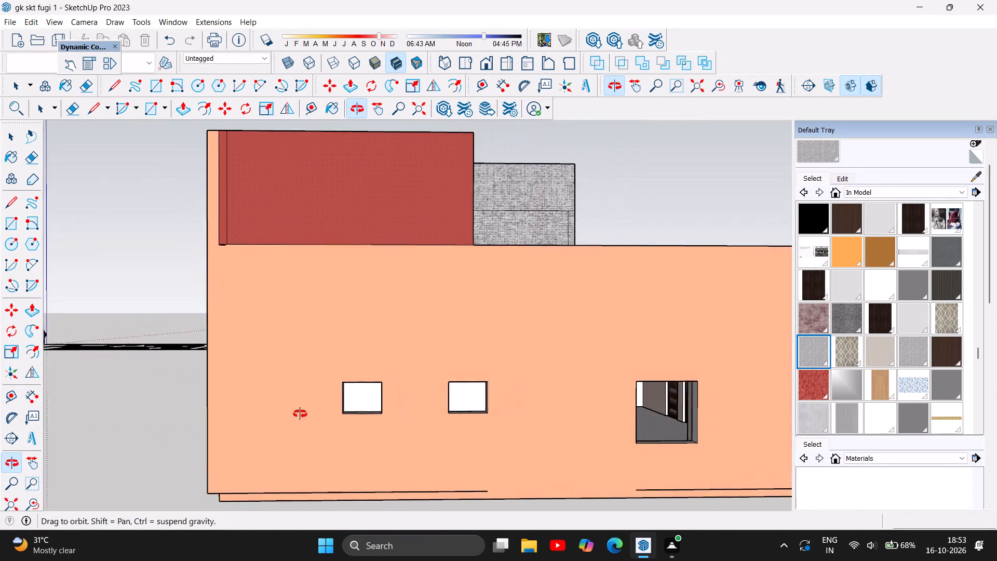
{"action": "left_click_drag", "start_coordinate": [300, 414], "coordinate": [224, 416]}
{"action": "left_click_drag", "start_coordinate": [549, 436], "coordinate": [610, 433]}
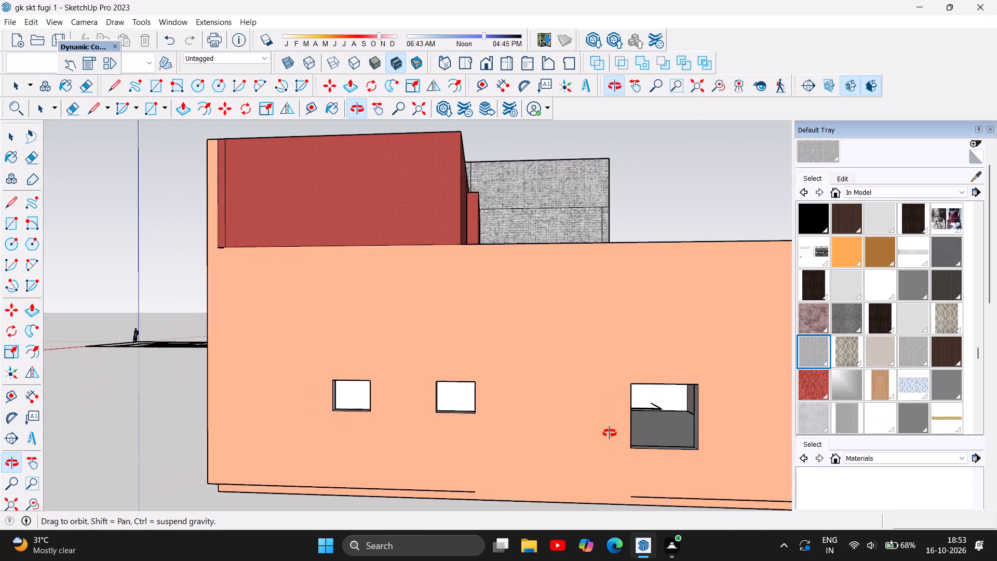
{"action": "left_click_drag", "start_coordinate": [610, 433], "coordinate": [642, 437]}
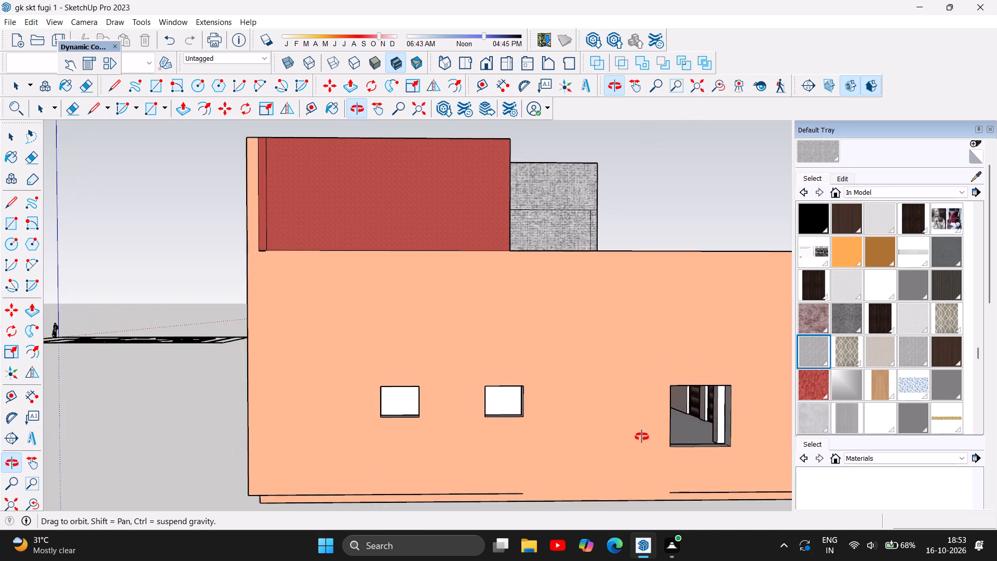
{"action": "left_click_drag", "start_coordinate": [642, 437], "coordinate": [650, 438]}
{"action": "scroll", "coordinate": [402, 418], "scroll_direction": "up", "scroll_amount": 8}
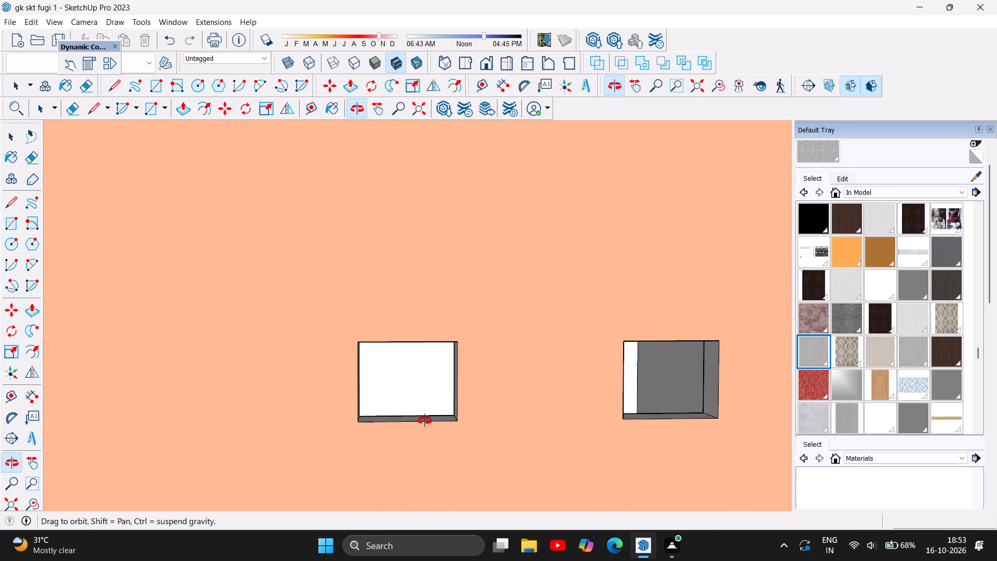
{"action": "scroll", "coordinate": [425, 421], "scroll_direction": "up", "scroll_amount": 9}
{"action": "scroll", "coordinate": [411, 404], "scroll_direction": "down", "scroll_amount": 1}
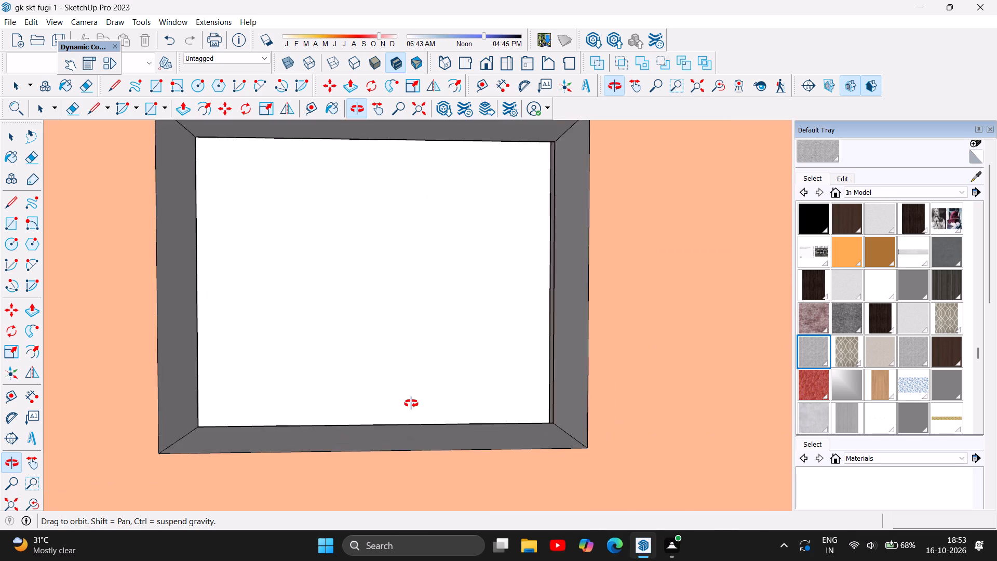
{"action": "scroll", "coordinate": [411, 404], "scroll_direction": "down", "scroll_amount": 9}
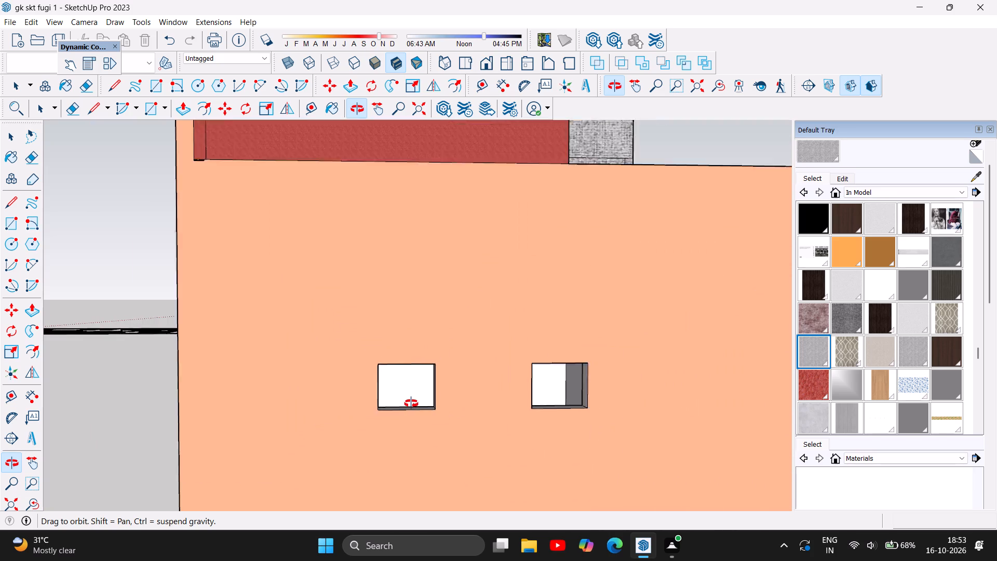
{"action": "scroll", "coordinate": [411, 404], "scroll_direction": "down", "scroll_amount": 7}
Delete the two long horizontal stray lines near the floor by the white wall inside the house, visible through the larger window opening.
{"action": "scroll", "coordinate": [637, 427], "scroll_direction": "up", "scroll_amount": 12}
{"action": "scroll", "coordinate": [553, 404], "scroll_direction": "up", "scroll_amount": 4}
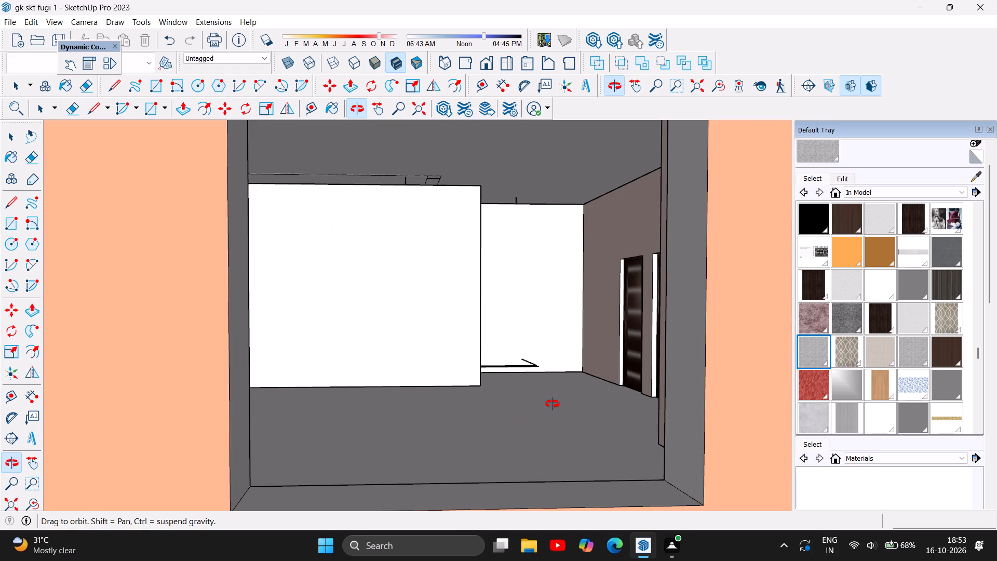
{"action": "scroll", "coordinate": [553, 404], "scroll_direction": "up", "scroll_amount": 2}
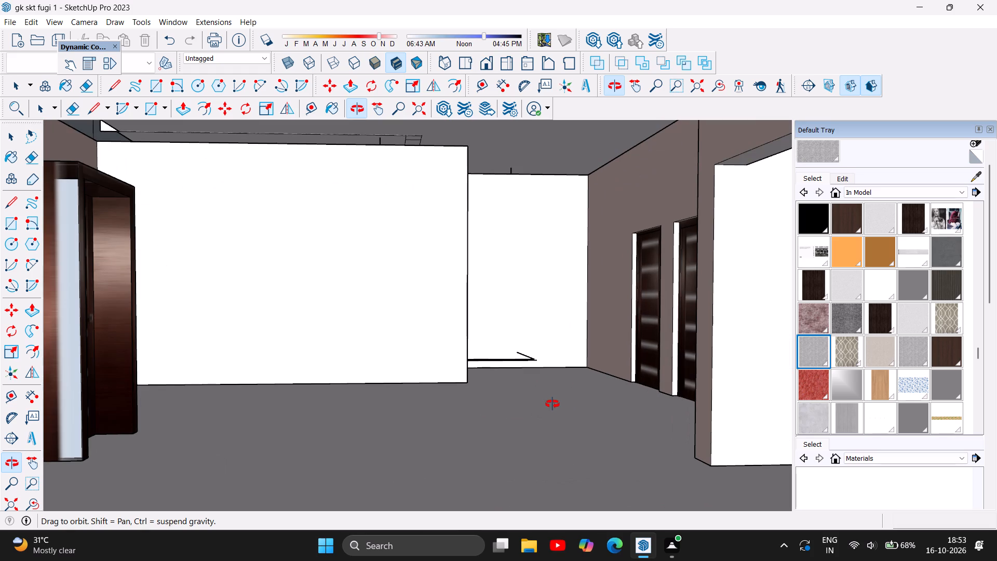
{"action": "scroll", "coordinate": [553, 404], "scroll_direction": "up", "scroll_amount": 1}
{"action": "scroll", "coordinate": [553, 404], "scroll_direction": "down", "scroll_amount": 4}
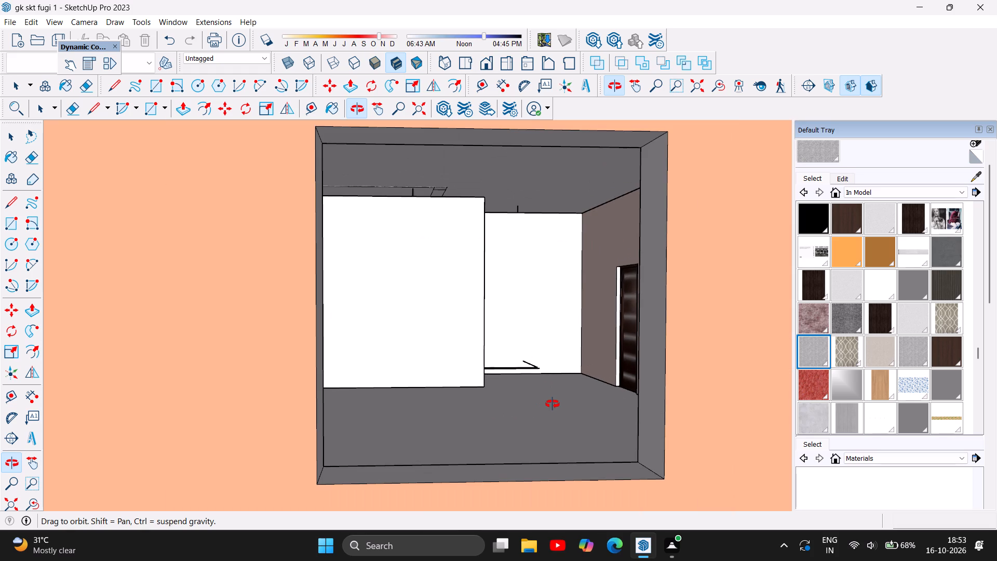
{"action": "scroll", "coordinate": [535, 349], "scroll_direction": "up", "scroll_amount": 4}
{"action": "scroll", "coordinate": [540, 390], "scroll_direction": "up", "scroll_amount": 6}
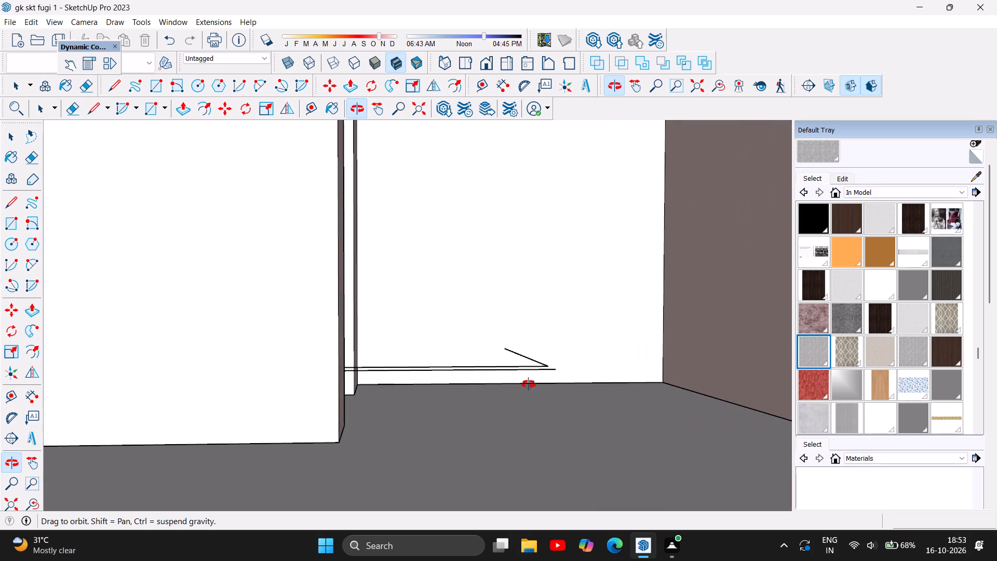
{"action": "scroll", "coordinate": [529, 384], "scroll_direction": "up", "scroll_amount": 6}
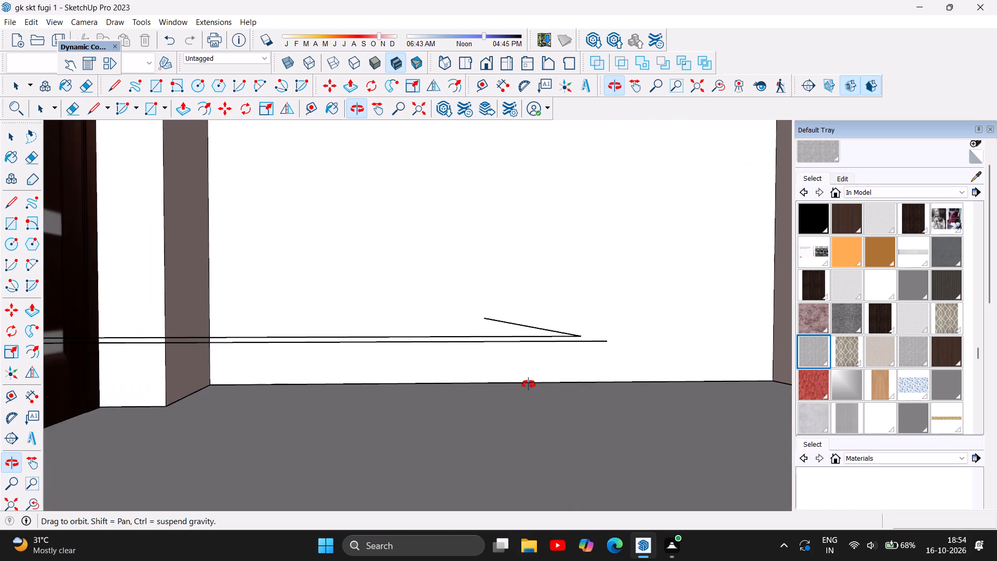
{"action": "scroll", "coordinate": [529, 384], "scroll_direction": "down", "scroll_amount": 13}
{"action": "scroll", "coordinate": [529, 384], "scroll_direction": "up", "scroll_amount": 3}
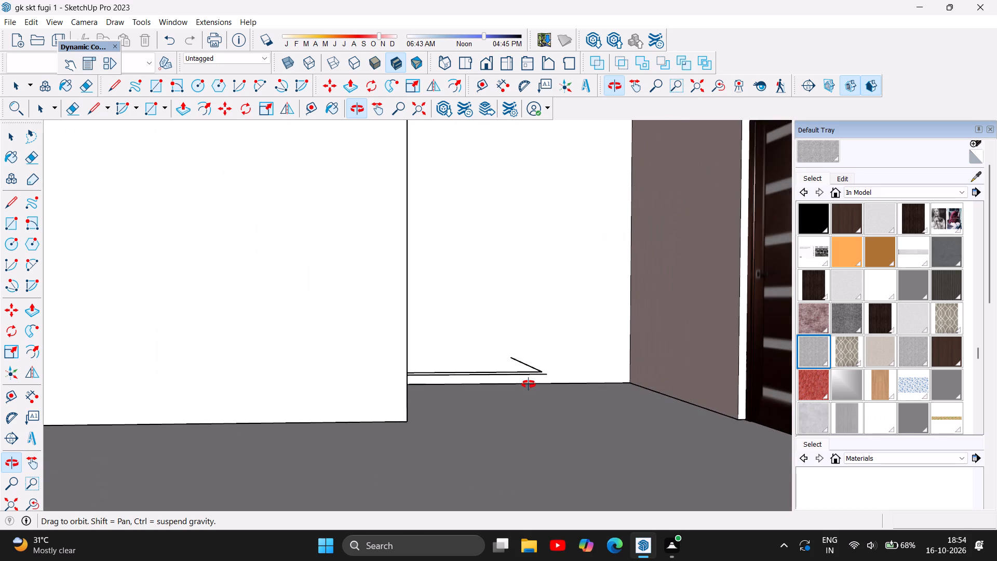
{"action": "scroll", "coordinate": [529, 384], "scroll_direction": "up", "scroll_amount": 3}
{"action": "left_click", "coordinate": [8, 138]}
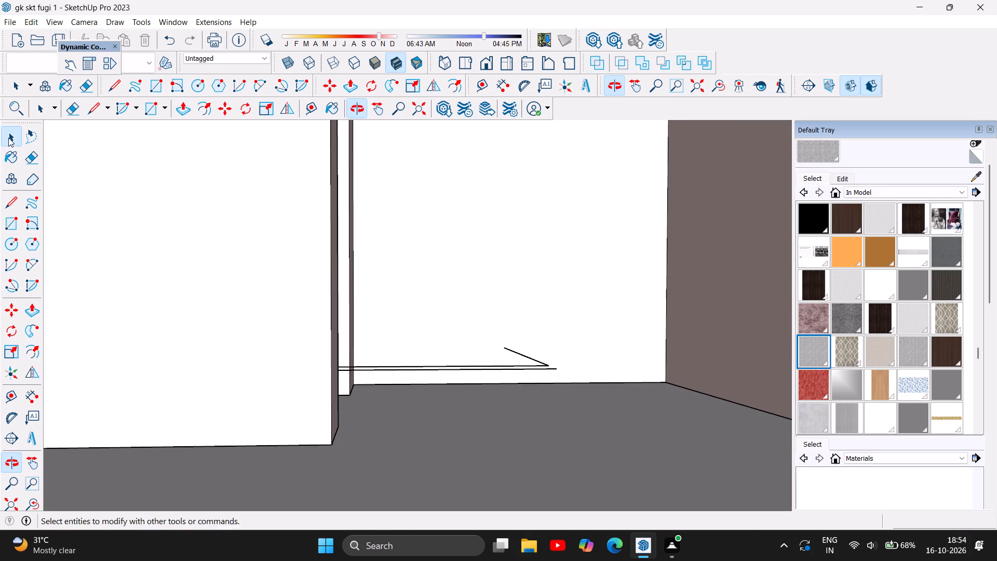
{"action": "left_click", "coordinate": [462, 369]}
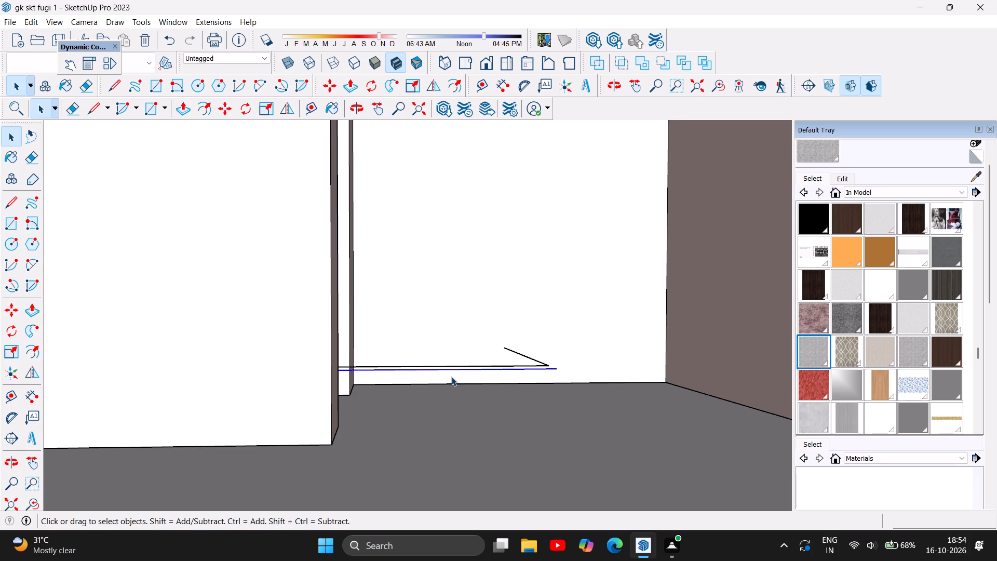
{"action": "key", "text": "Delete"}
{"action": "left_click", "coordinate": [466, 365]}
{"action": "key", "text": "Delete"}
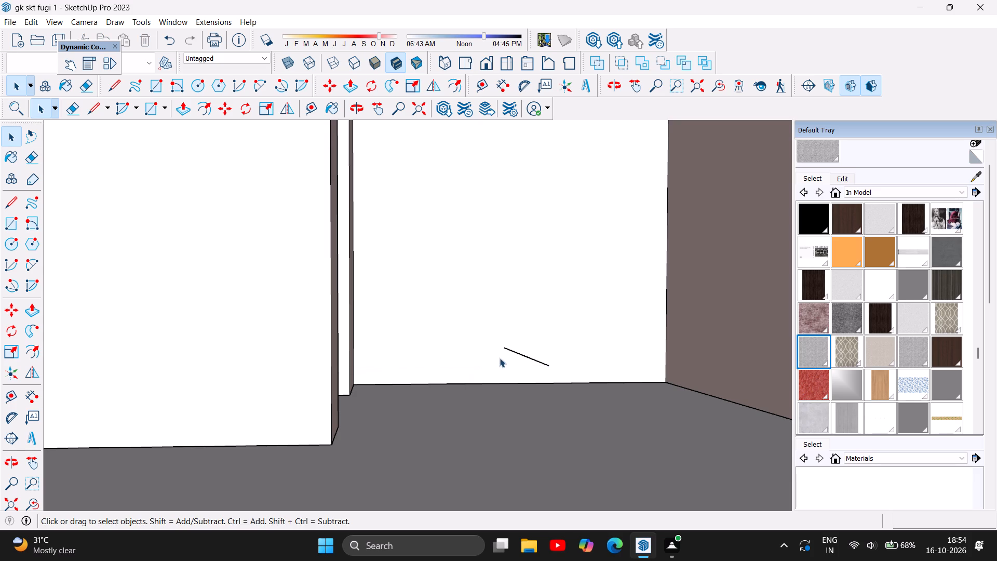
Delete the short diagonal stray line near the base of the white interior wall.
{"action": "left_click", "coordinate": [528, 356]}
{"action": "key", "text": "Delete"}
Examine the interior room's white walls, floor and dark wood doors for remaining stray lines.
{"action": "scroll", "coordinate": [505, 398], "scroll_direction": "down", "scroll_amount": 3}
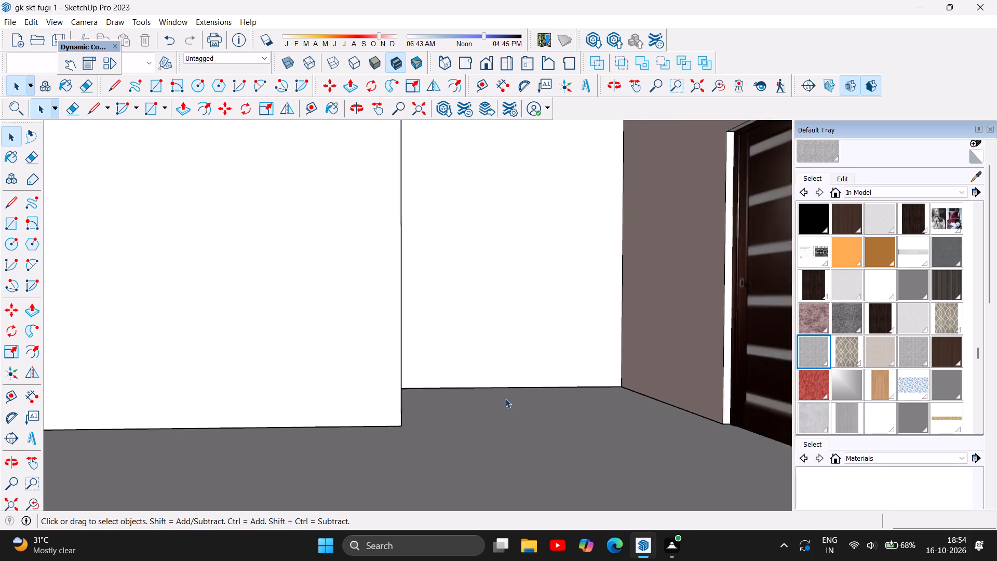
{"action": "scroll", "coordinate": [505, 398], "scroll_direction": "down", "scroll_amount": 13}
{"action": "scroll", "coordinate": [493, 422], "scroll_direction": "up", "scroll_amount": 5}
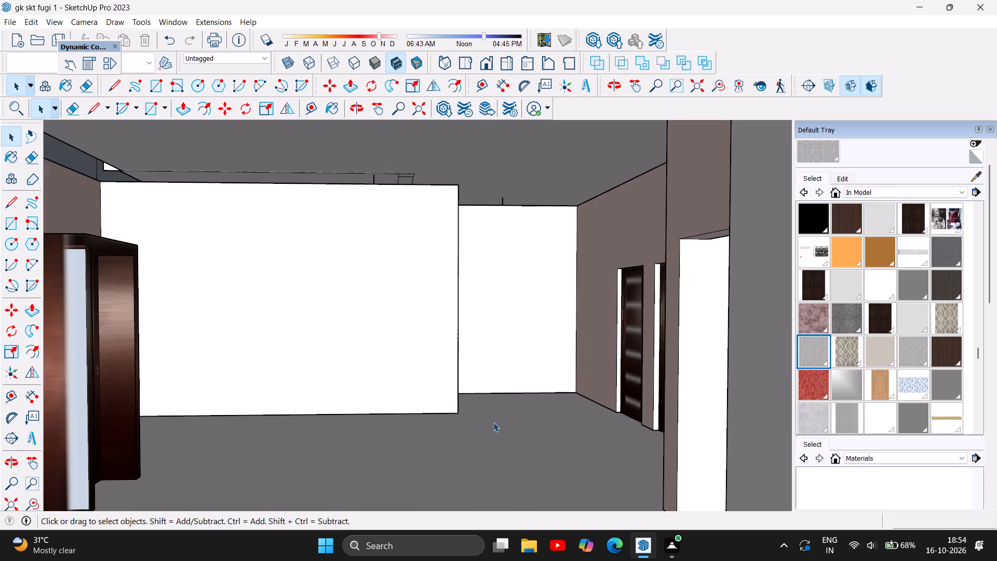
{"action": "scroll", "coordinate": [391, 430], "scroll_direction": "down", "scroll_amount": 1}
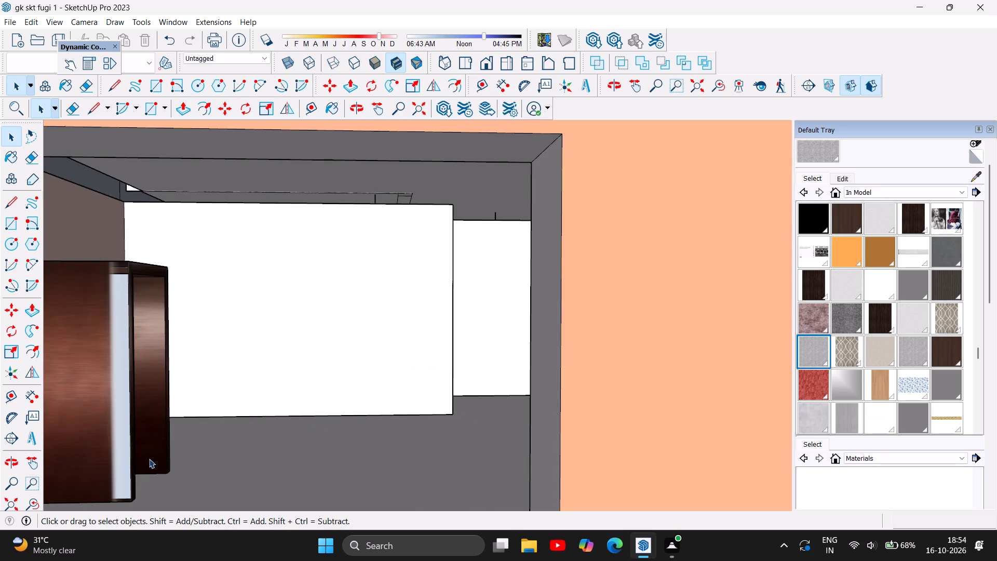
{"action": "scroll", "coordinate": [249, 428], "scroll_direction": "down", "scroll_amount": 2}
{"action": "scroll", "coordinate": [124, 452], "scroll_direction": "up", "scroll_amount": 2}
{"action": "scroll", "coordinate": [85, 434], "scroll_direction": "up", "scroll_amount": 4}
{"action": "scroll", "coordinate": [173, 433], "scroll_direction": "up", "scroll_amount": 5}
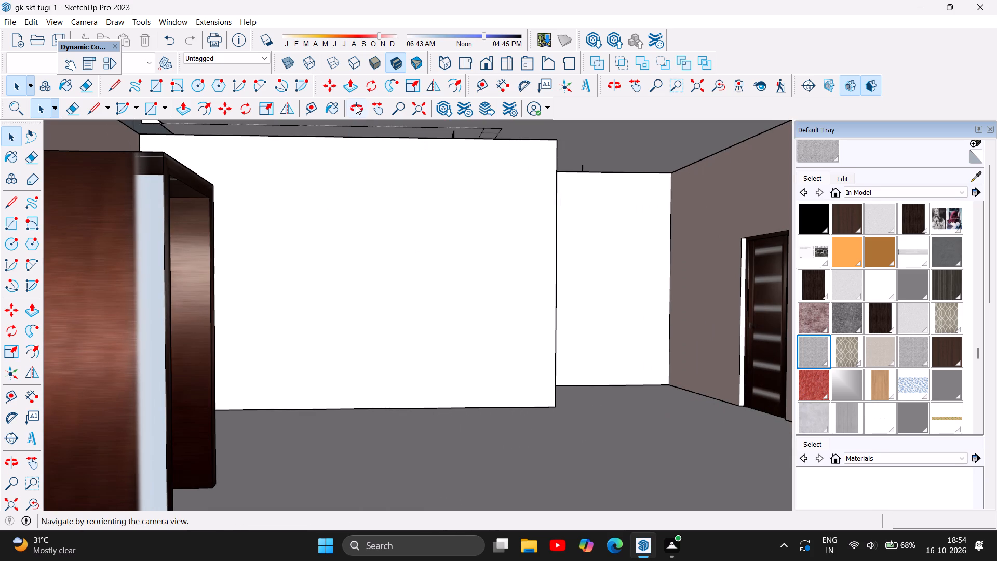
Examine the whole house from outside, covering the roof, side walls and front facade from several angles.
{"action": "left_click", "coordinate": [356, 105]}
{"action": "left_click_drag", "start_coordinate": [468, 254], "coordinate": [376, 285]}
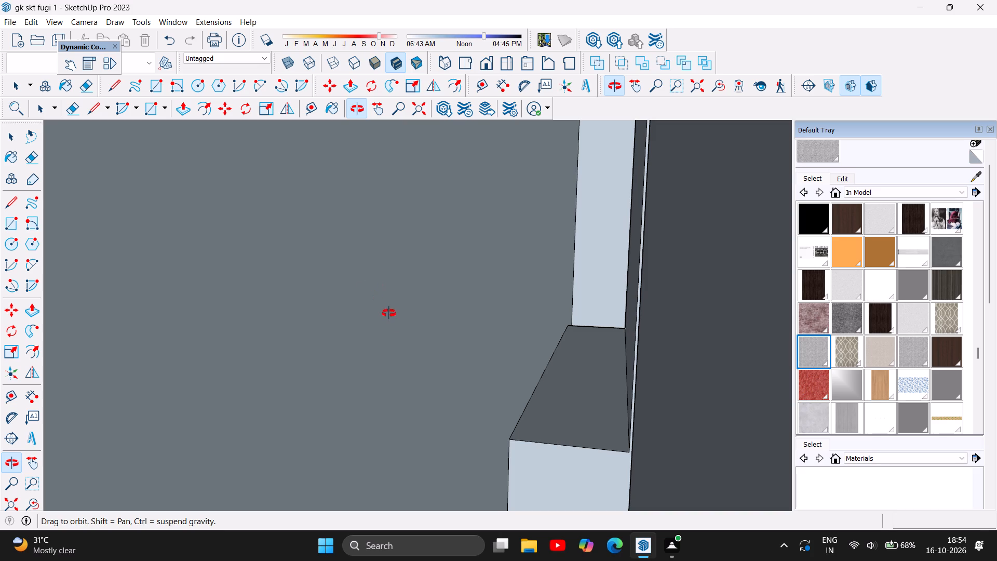
{"action": "scroll", "coordinate": [427, 354], "scroll_direction": "down", "scroll_amount": 11}
{"action": "scroll", "coordinate": [454, 408], "scroll_direction": "down", "scroll_amount": 6}
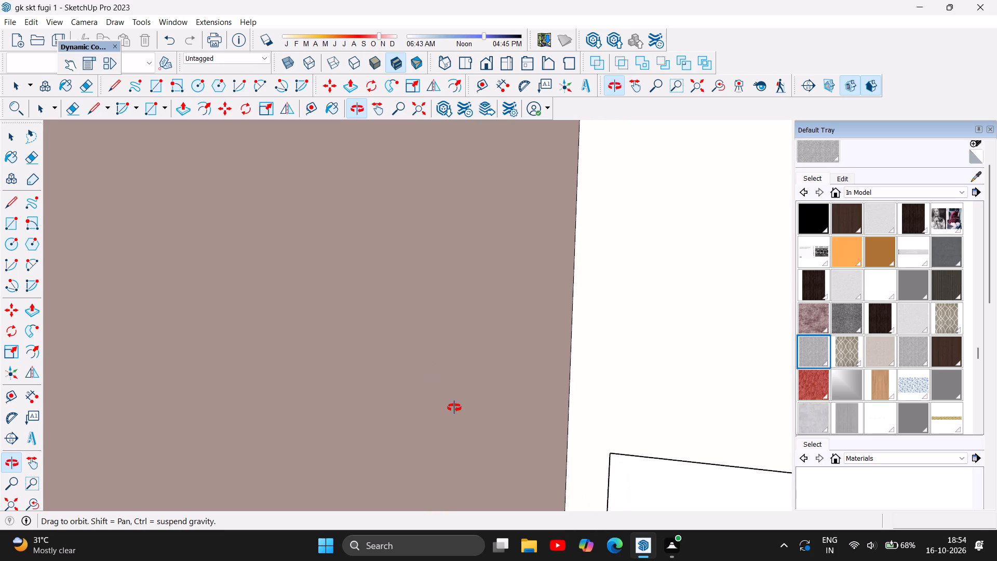
{"action": "scroll", "coordinate": [454, 408], "scroll_direction": "down", "scroll_amount": 7}
{"action": "left_click_drag", "start_coordinate": [532, 346], "coordinate": [513, 497]}
{"action": "scroll", "coordinate": [474, 449], "scroll_direction": "down", "scroll_amount": 5}
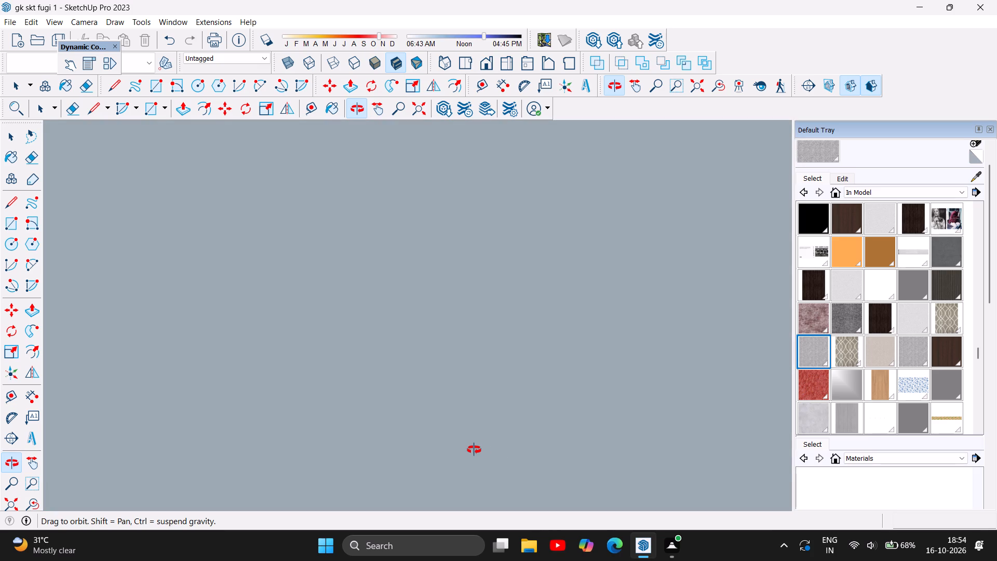
{"action": "scroll", "coordinate": [474, 450], "scroll_direction": "down", "scroll_amount": 7}
{"action": "scroll", "coordinate": [474, 450], "scroll_direction": "down", "scroll_amount": 20}
{"action": "scroll", "coordinate": [474, 450], "scroll_direction": "down", "scroll_amount": 18}
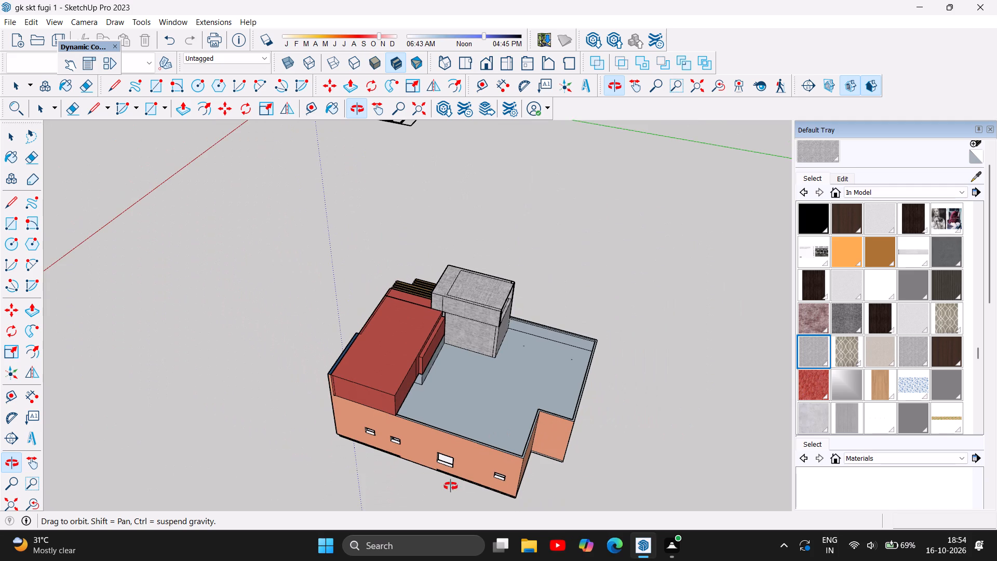
{"action": "left_click_drag", "start_coordinate": [402, 481], "coordinate": [668, 416]}
{"action": "left_click_drag", "start_coordinate": [413, 459], "coordinate": [538, 430]}
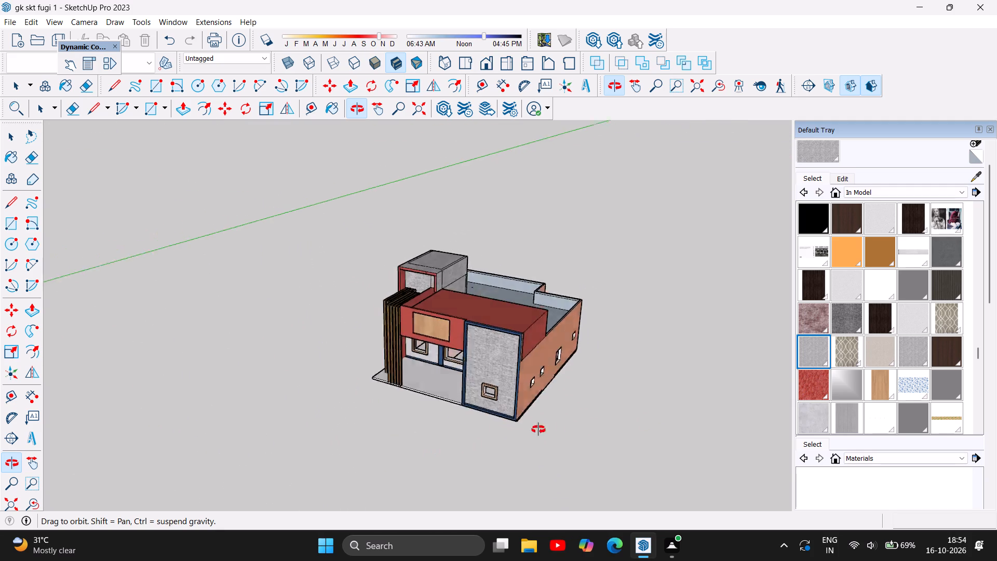
{"action": "left_click_drag", "start_coordinate": [538, 430], "coordinate": [575, 421]}
{"action": "left_click_drag", "start_coordinate": [389, 384], "coordinate": [558, 363]}
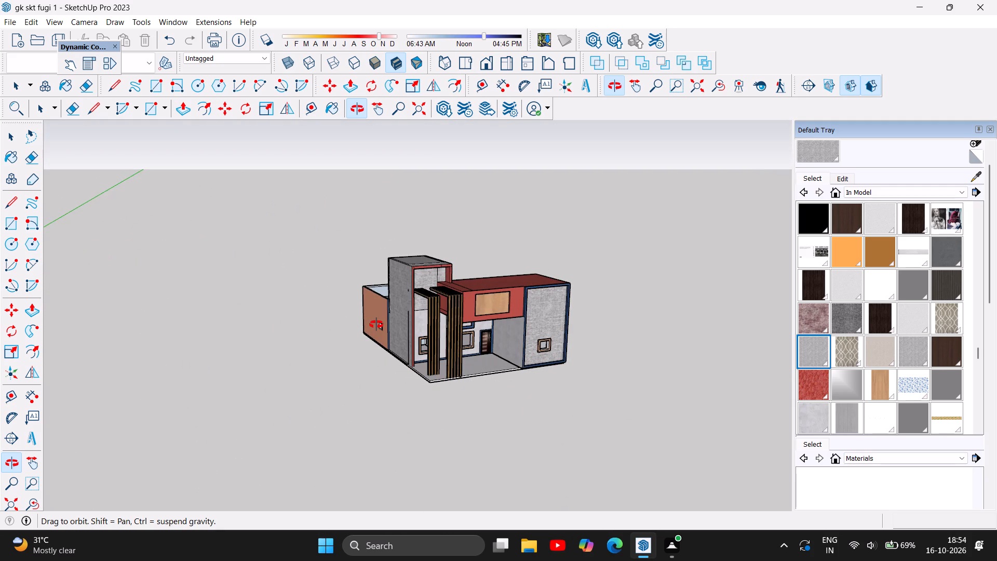
{"action": "left_click_drag", "start_coordinate": [342, 319], "coordinate": [535, 316]}
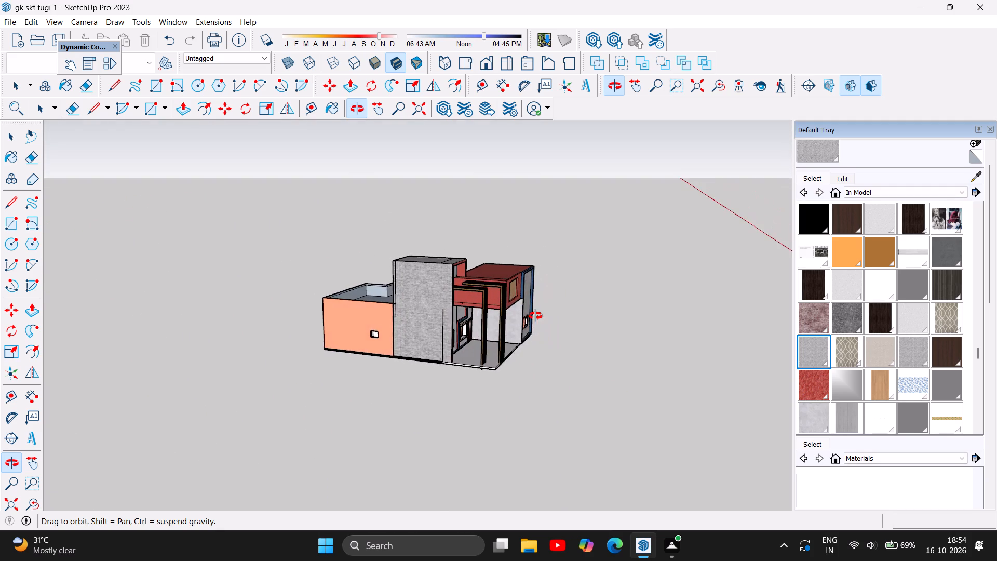
{"action": "left_click_drag", "start_coordinate": [535, 316], "coordinate": [253, 257]}
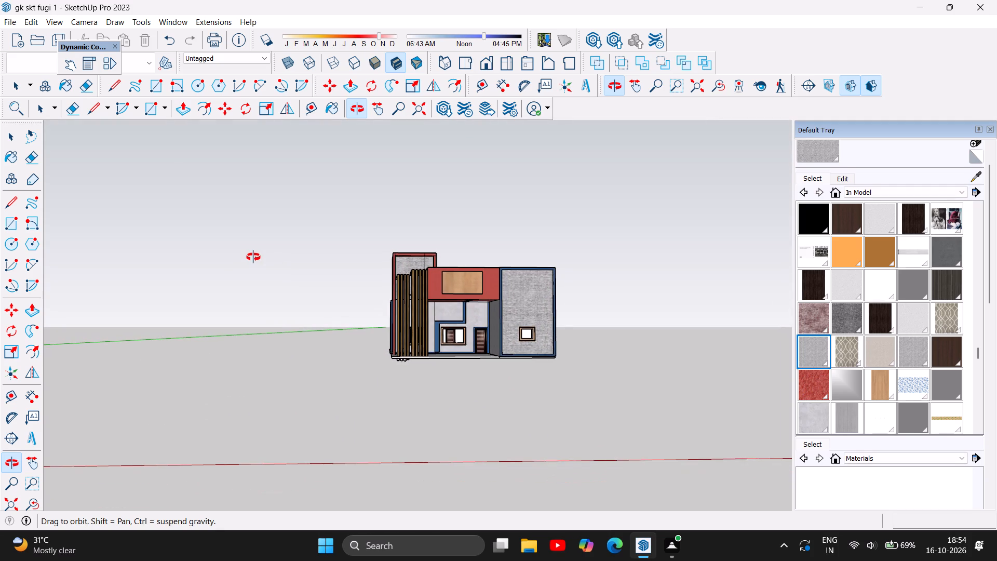
{"action": "left_click_drag", "start_coordinate": [253, 257], "coordinate": [226, 283]}
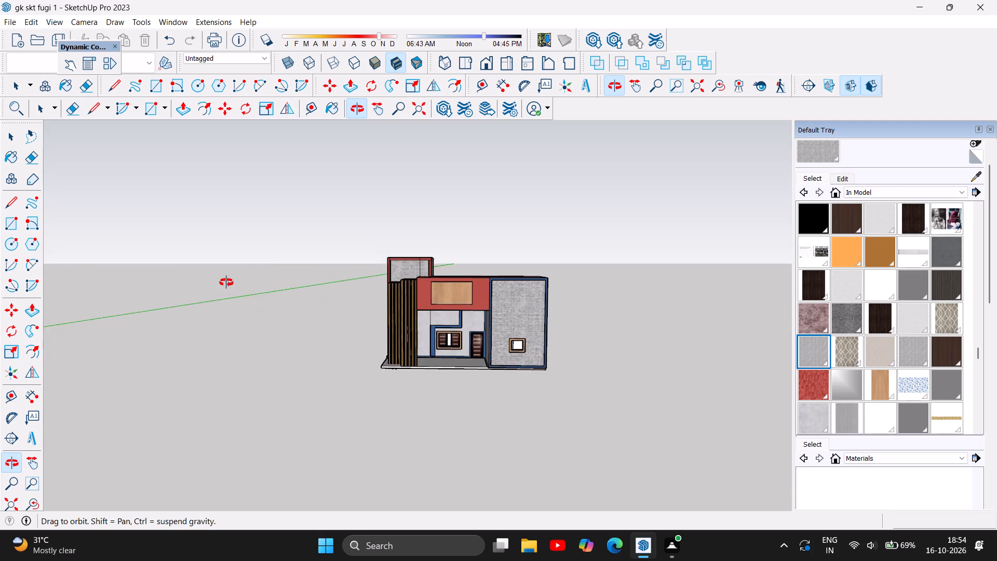
{"action": "left_click_drag", "start_coordinate": [226, 283], "coordinate": [249, 290]}
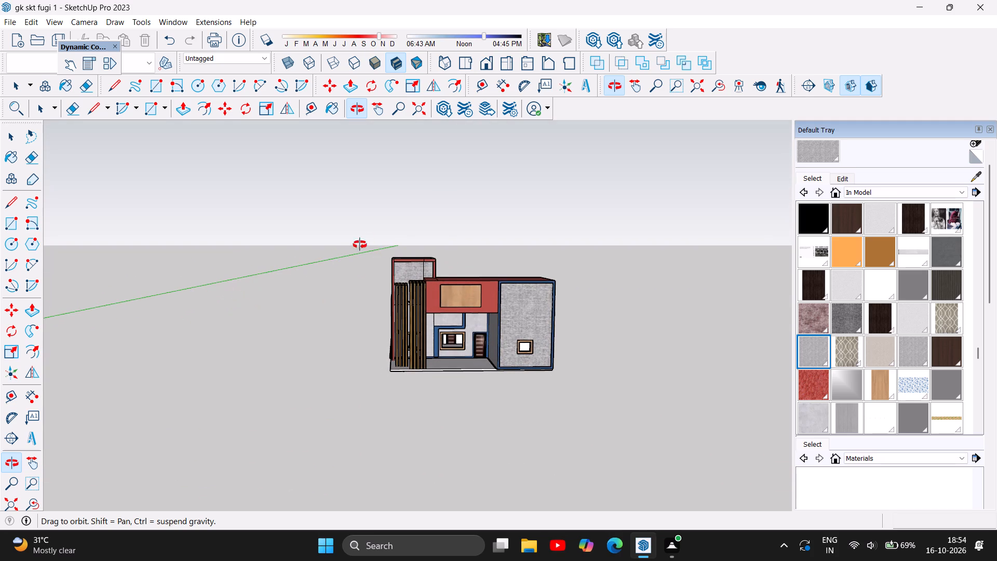
Inspect the grey textured wall inside the red-framed tower above the pergola, and the surrounding facade.
{"action": "scroll", "coordinate": [424, 265], "scroll_direction": "up", "scroll_amount": 18}
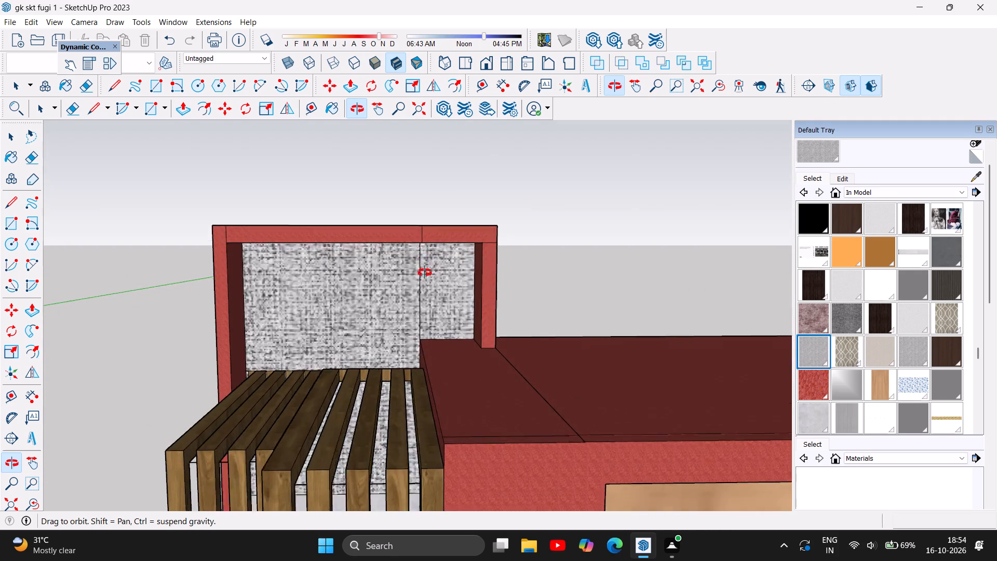
{"action": "scroll", "coordinate": [425, 273], "scroll_direction": "up", "scroll_amount": 15}
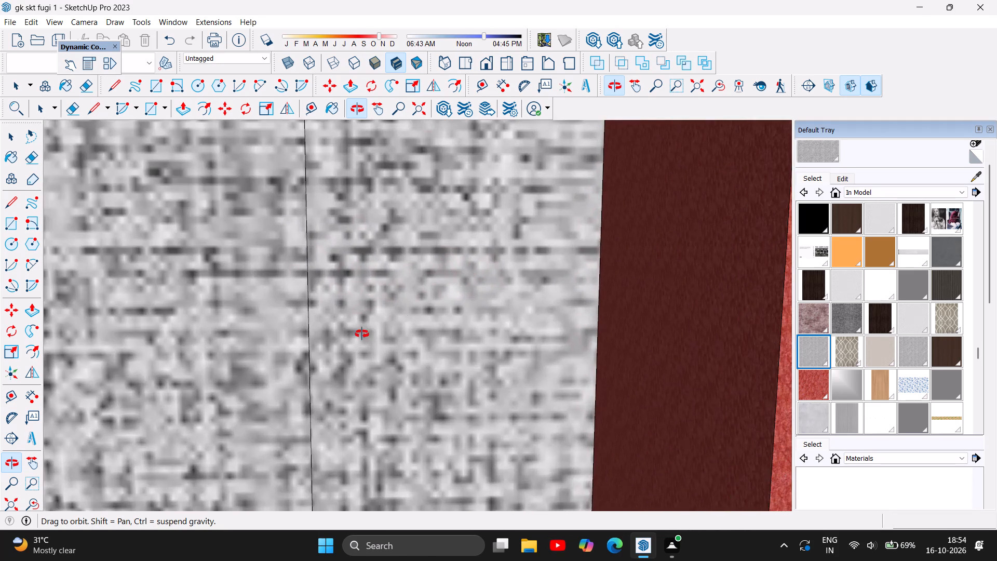
{"action": "scroll", "coordinate": [362, 334], "scroll_direction": "down", "scroll_amount": 14}
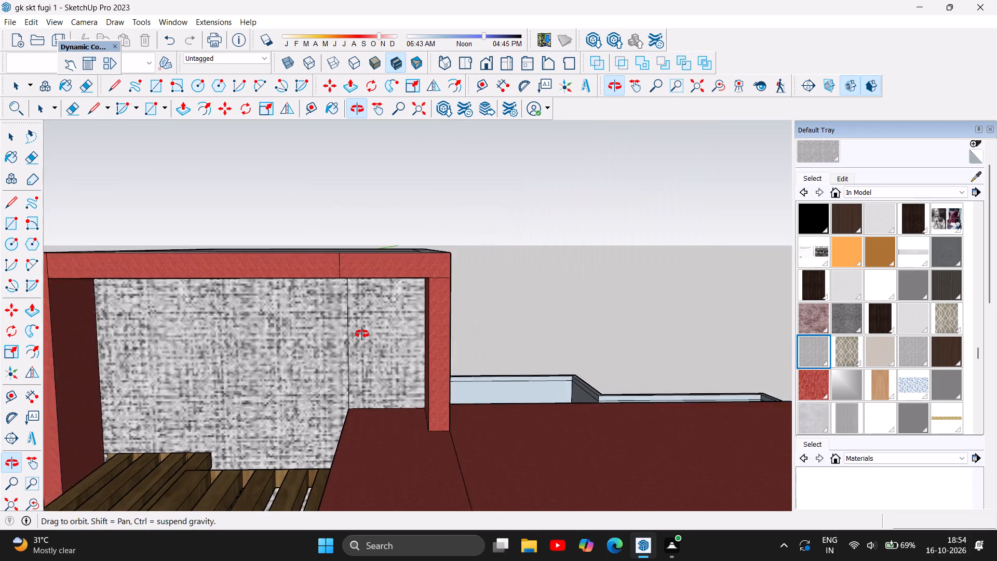
{"action": "scroll", "coordinate": [362, 334], "scroll_direction": "down", "scroll_amount": 17}
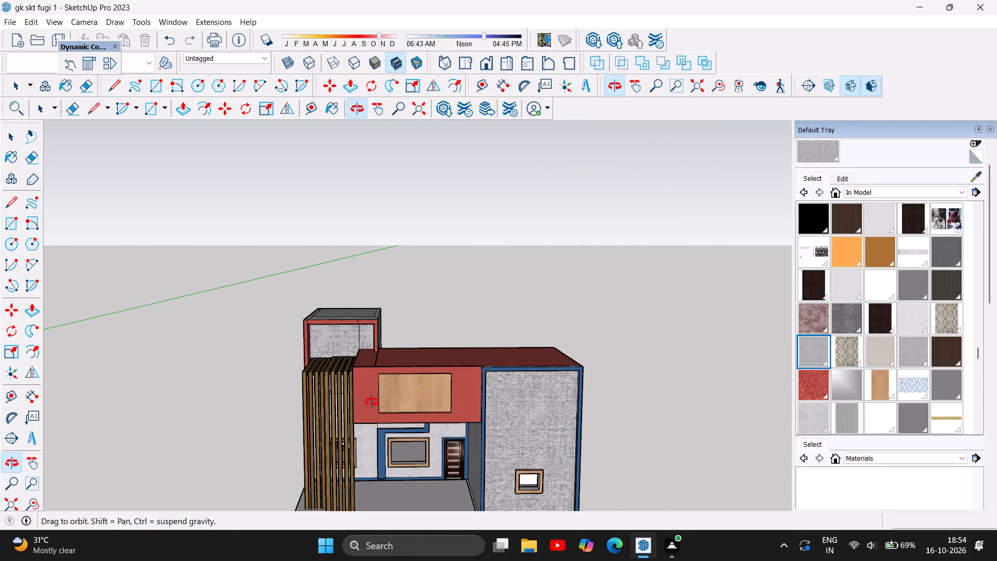
{"action": "left_click_drag", "start_coordinate": [369, 402], "coordinate": [472, 331]}
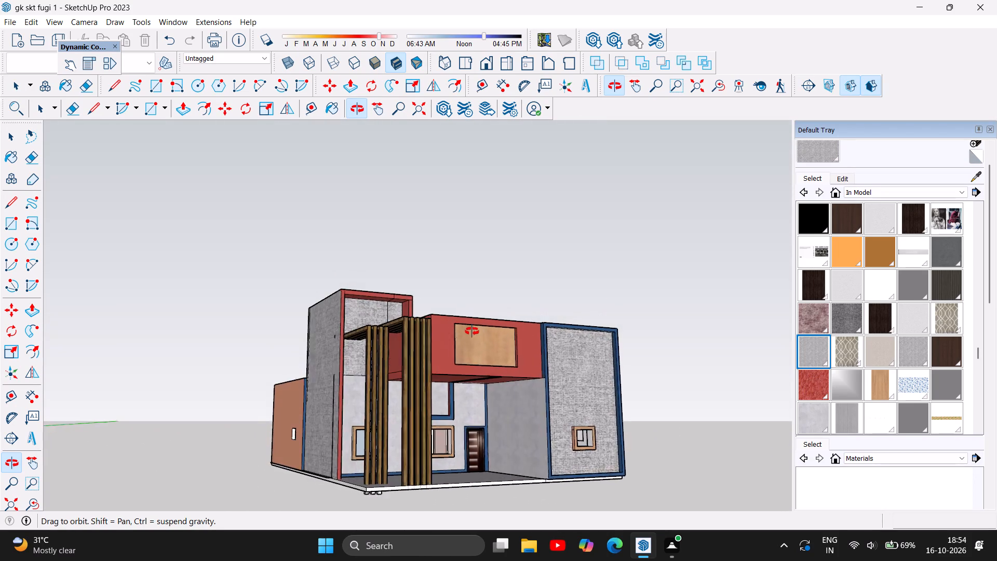
{"action": "left_click_drag", "start_coordinate": [472, 331], "coordinate": [591, 375]}
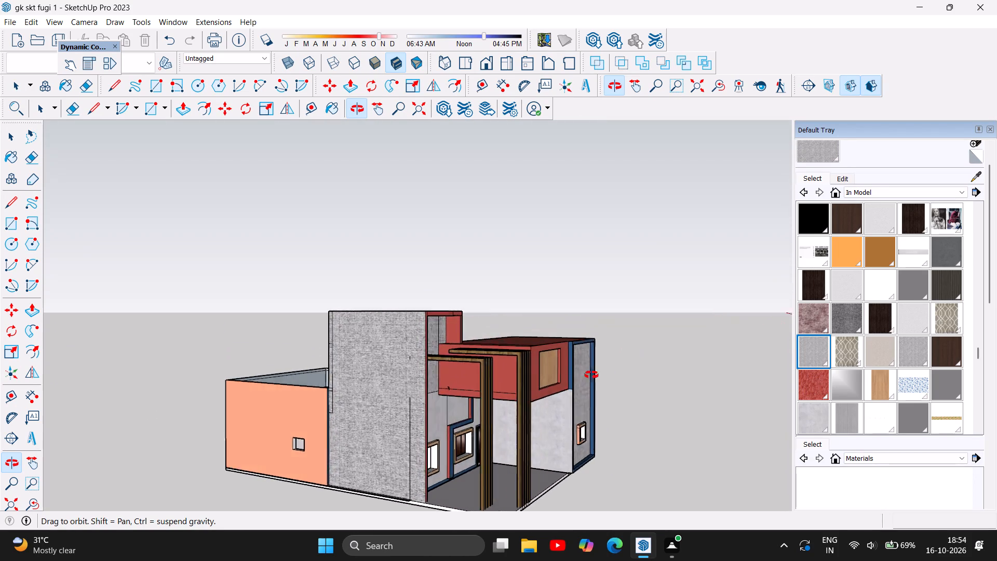
{"action": "left_click_drag", "start_coordinate": [591, 375], "coordinate": [368, 374]}
Push/Pull the blue band's upper face out 2 13/16" where it passes through the slot in the red canopy's underside.
{"action": "left_click_drag", "start_coordinate": [418, 461], "coordinate": [418, 357]}
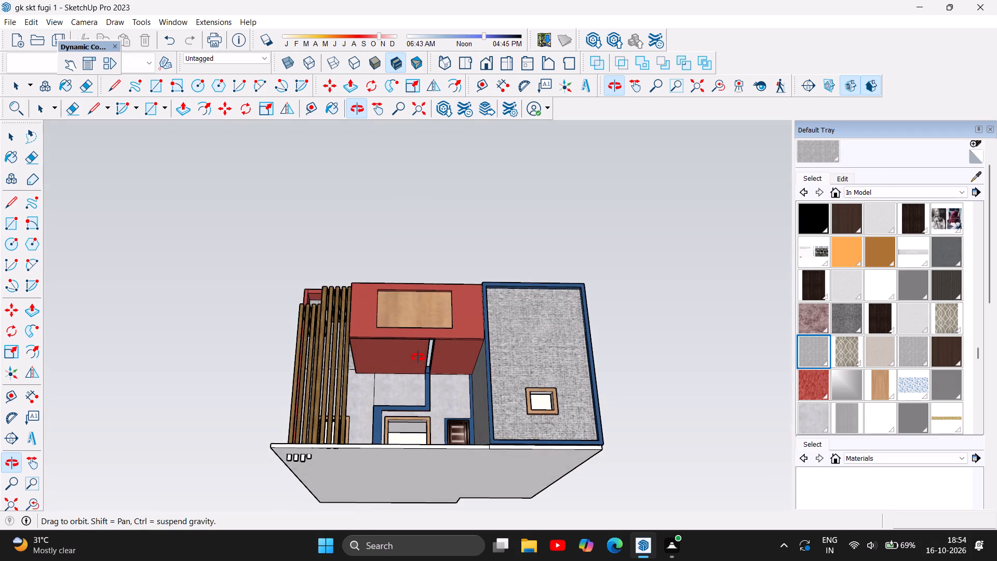
{"action": "left_click_drag", "start_coordinate": [418, 357], "coordinate": [426, 404]}
{"action": "scroll", "coordinate": [437, 394], "scroll_direction": "up", "scroll_amount": 16}
{"action": "scroll", "coordinate": [408, 375], "scroll_direction": "up", "scroll_amount": 5}
{"action": "left_click_drag", "start_coordinate": [412, 407], "coordinate": [401, 380]}
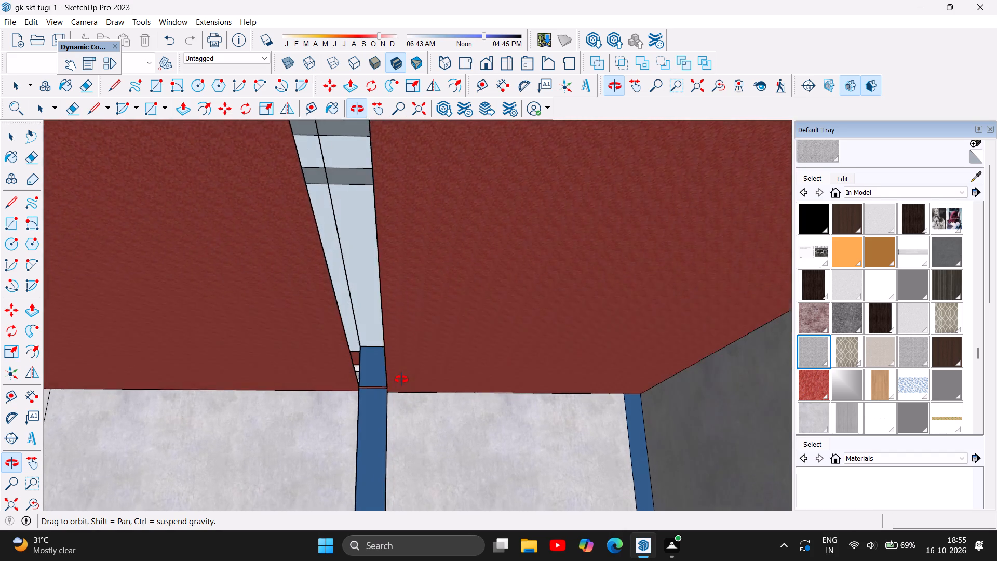
{"action": "left_click_drag", "start_coordinate": [401, 380], "coordinate": [404, 411]}
{"action": "scroll", "coordinate": [365, 408], "scroll_direction": "up", "scroll_amount": 12}
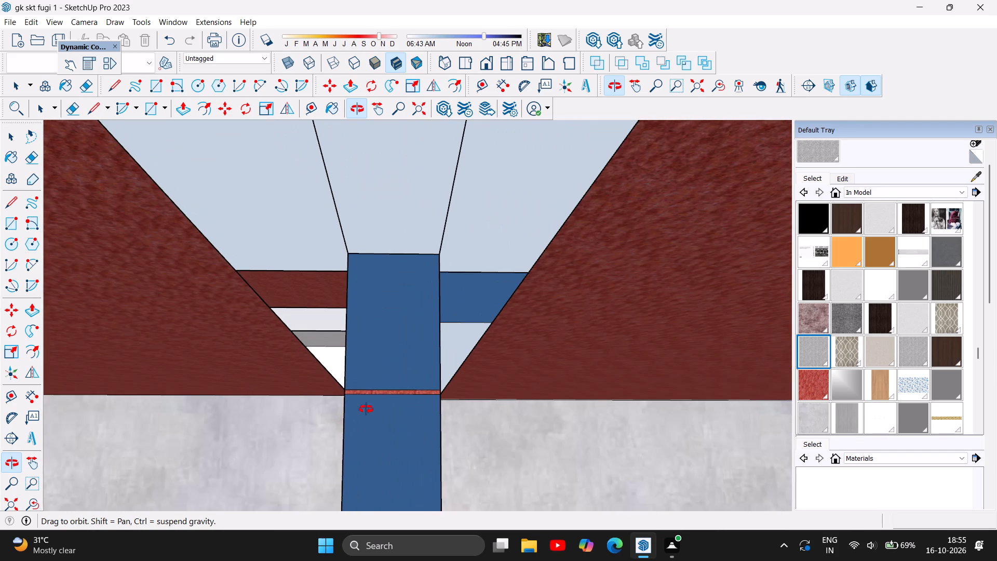
{"action": "left_click", "coordinate": [180, 107]}
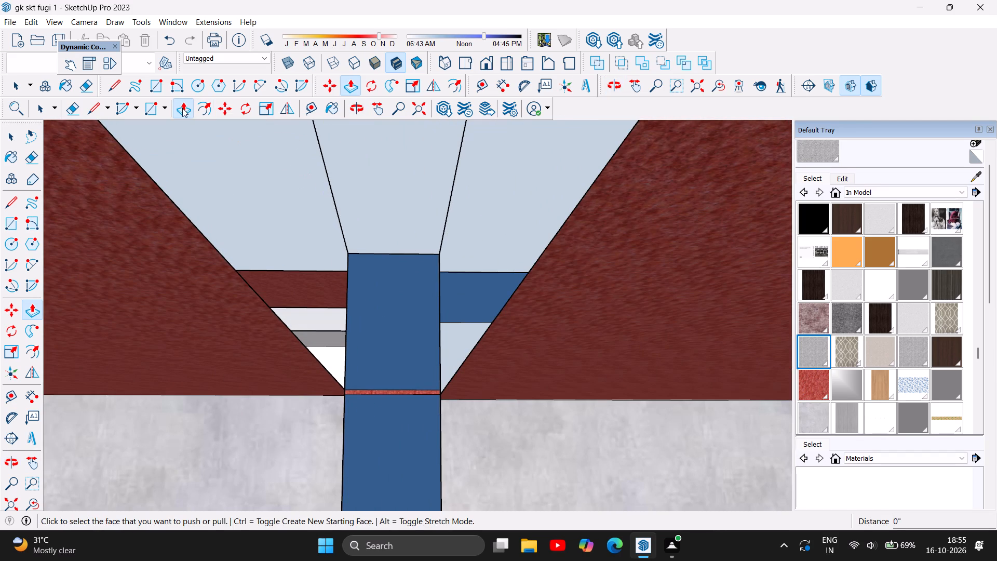
{"action": "scroll", "coordinate": [386, 385], "scroll_direction": "up", "scroll_amount": 4}
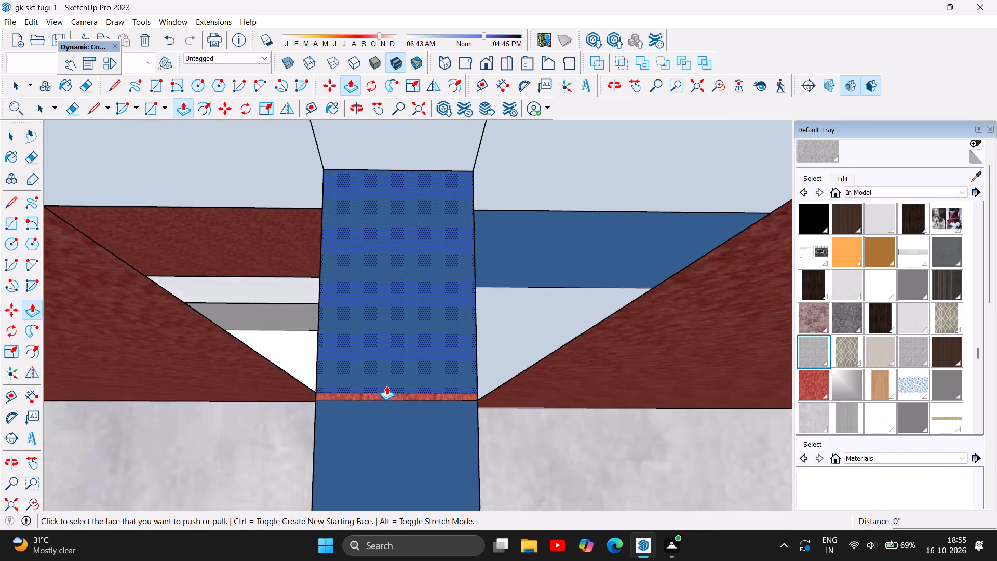
{"action": "scroll", "coordinate": [386, 385], "scroll_direction": "up", "scroll_amount": 6}
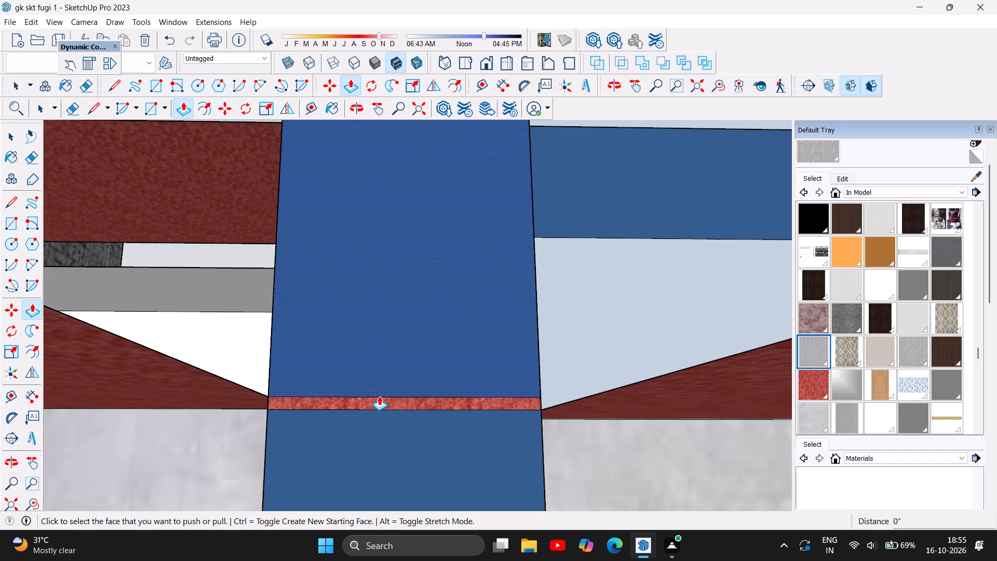
{"action": "left_click", "coordinate": [379, 396]}
{"action": "left_click", "coordinate": [381, 385]}
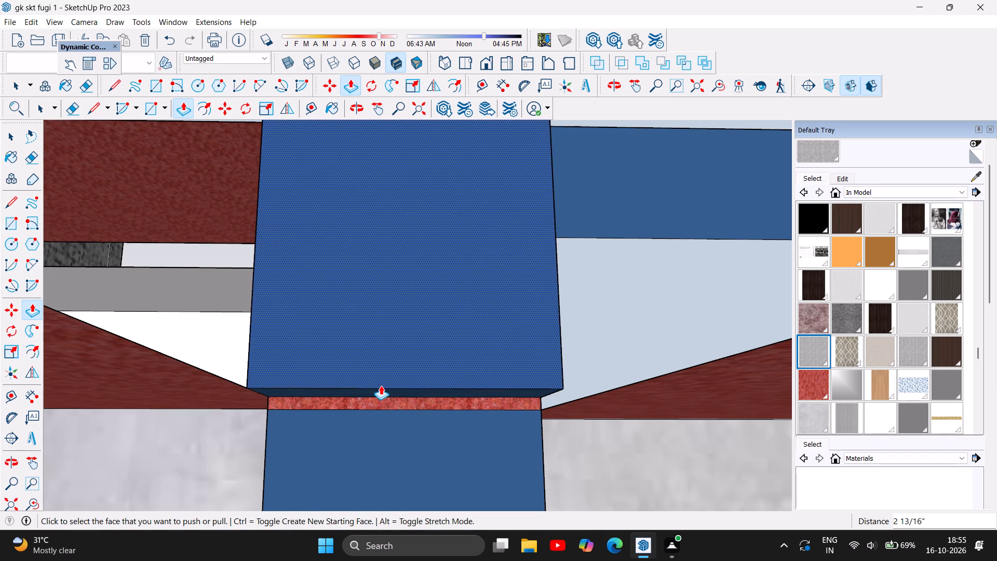
Pull the thin red strip beneath the blue face outward to line up with that extruded face.
{"action": "left_click", "coordinate": [395, 400]}
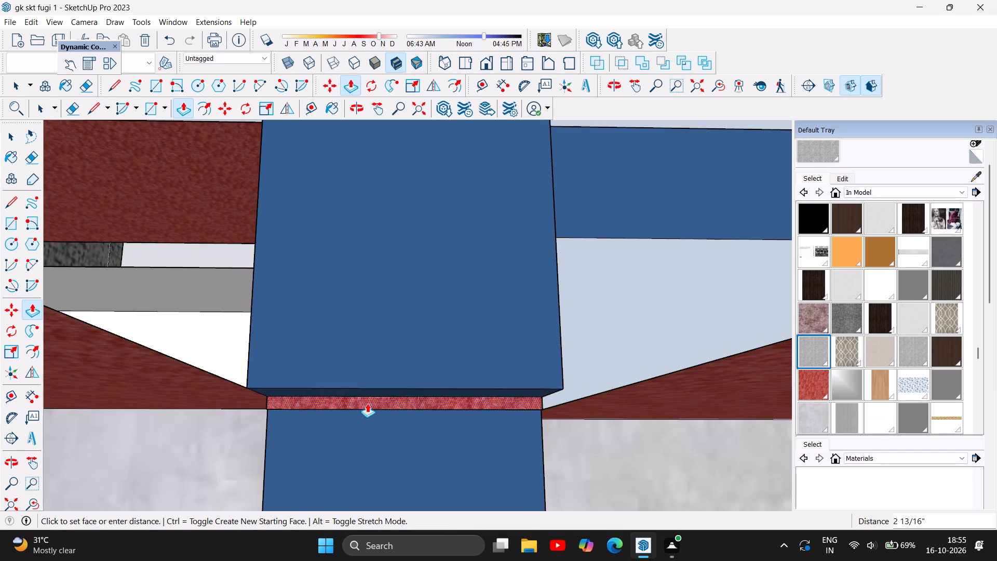
{"action": "scroll", "coordinate": [354, 400], "scroll_direction": "down", "scroll_amount": 8}
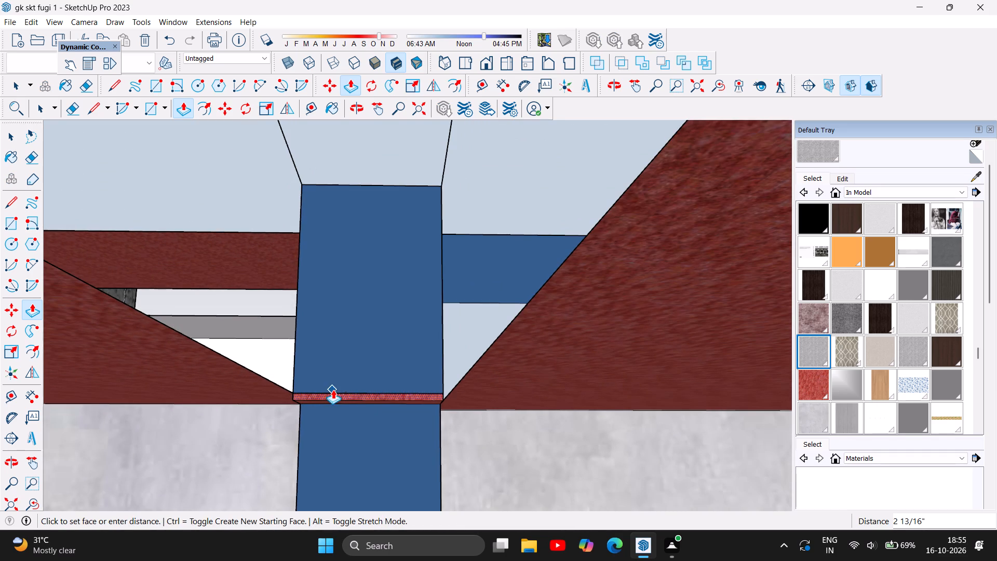
{"action": "left_click", "coordinate": [339, 393]}
Pull the upper blue face slightly farther out, just past the thin red strip.
{"action": "scroll", "coordinate": [320, 391], "scroll_direction": "up", "scroll_amount": 3}
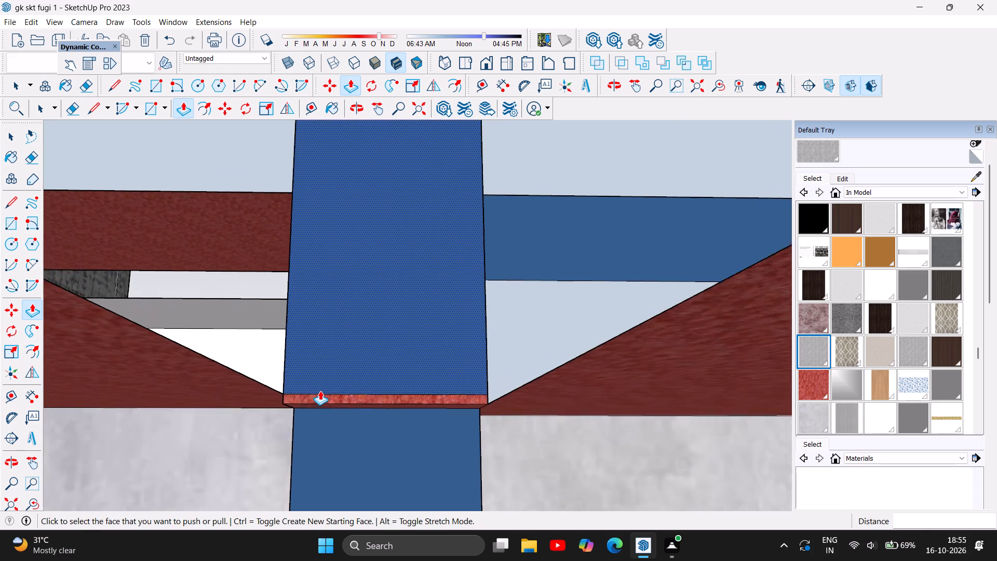
{"action": "scroll", "coordinate": [320, 391], "scroll_direction": "up", "scroll_amount": 2}
{"action": "left_click", "coordinate": [352, 395]}
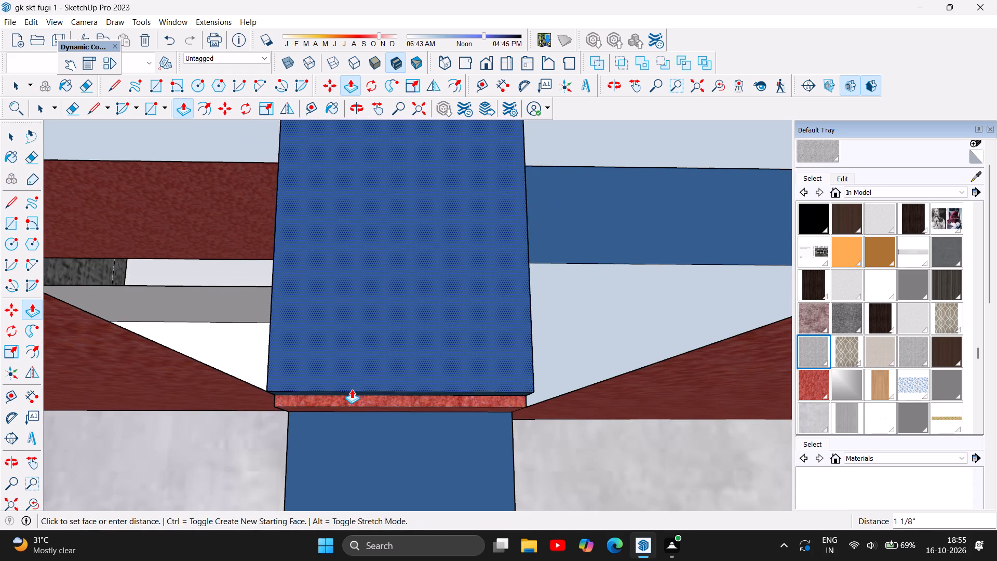
{"action": "left_click", "coordinate": [365, 384]}
Push/Pull the thin red strip in the canopy slot about 14' 10 11/16" out to the canopy's front face.
{"action": "left_click", "coordinate": [392, 396]}
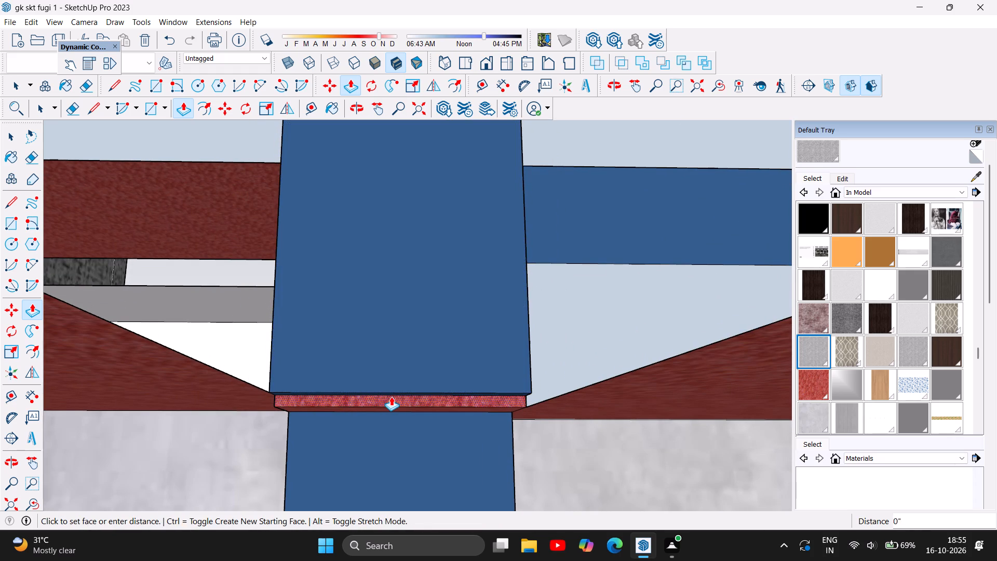
{"action": "scroll", "coordinate": [240, 419], "scroll_direction": "down", "scroll_amount": 1}
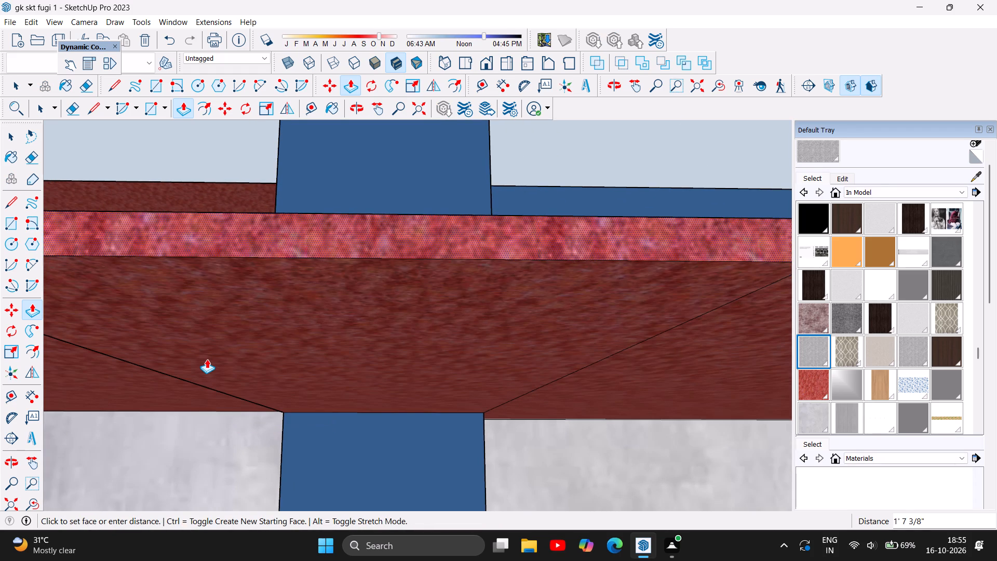
{"action": "scroll", "coordinate": [207, 359], "scroll_direction": "down", "scroll_amount": 8}
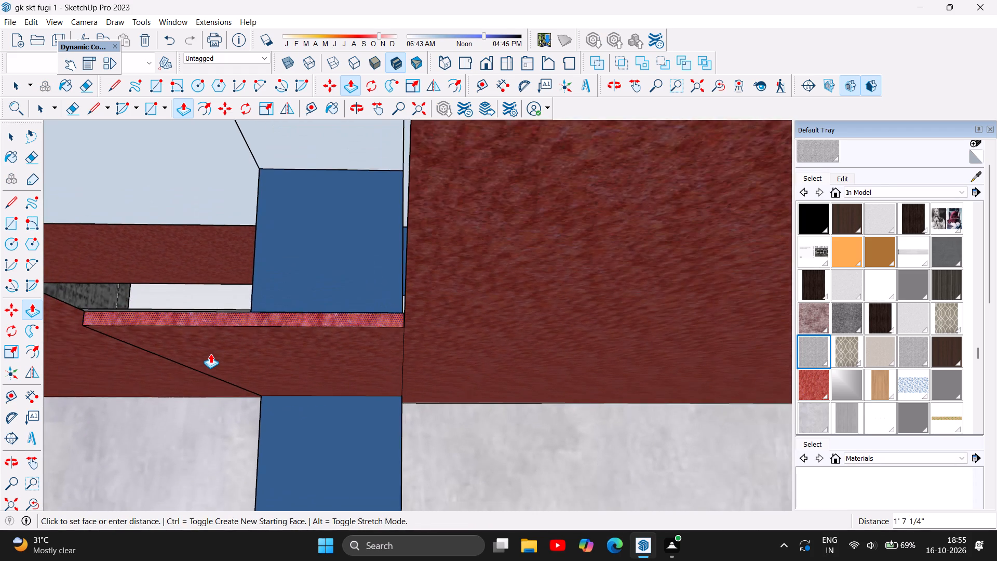
{"action": "scroll", "coordinate": [210, 354], "scroll_direction": "down", "scroll_amount": 12}
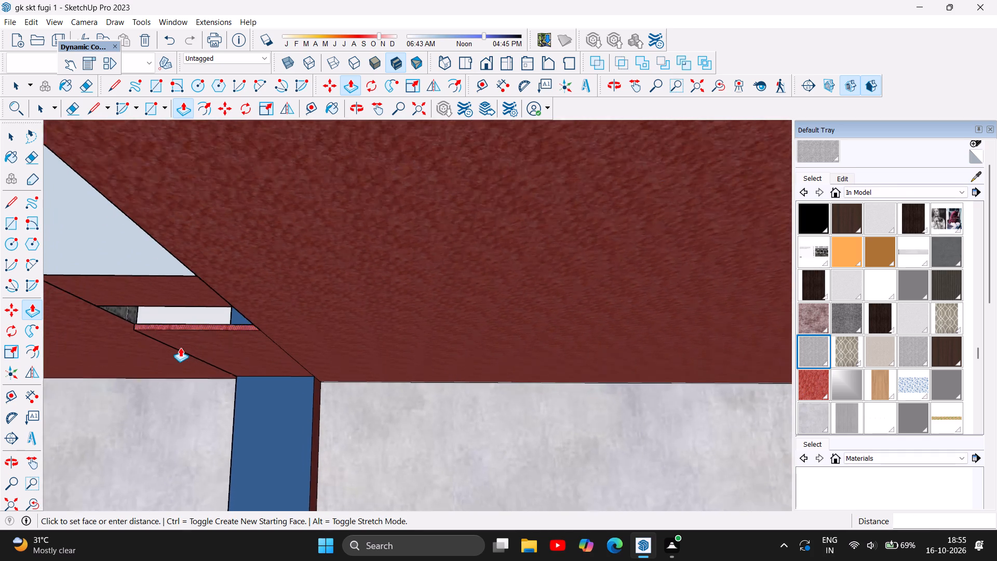
{"action": "scroll", "coordinate": [180, 348], "scroll_direction": "down", "scroll_amount": 9}
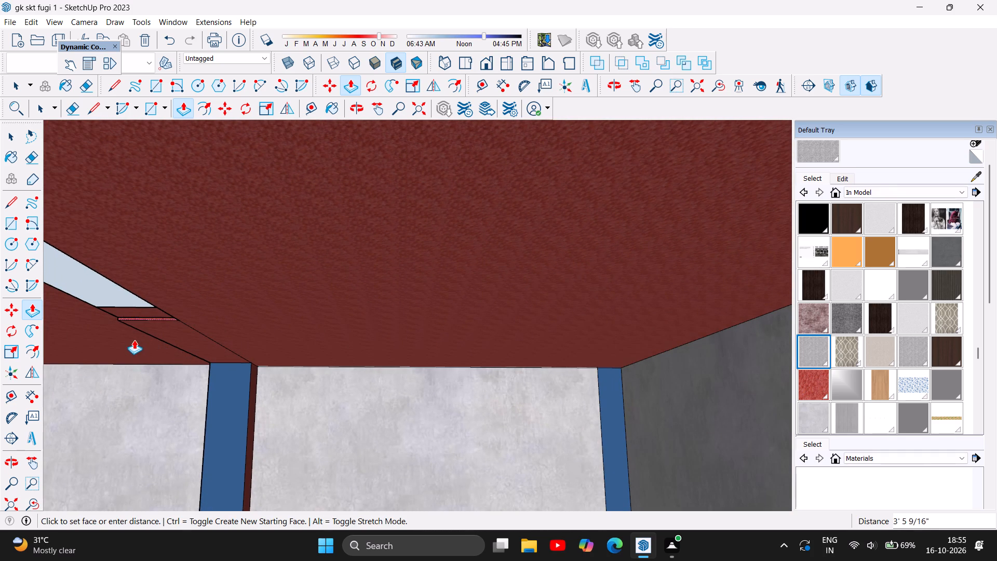
{"action": "scroll", "coordinate": [135, 338], "scroll_direction": "down", "scroll_amount": 4}
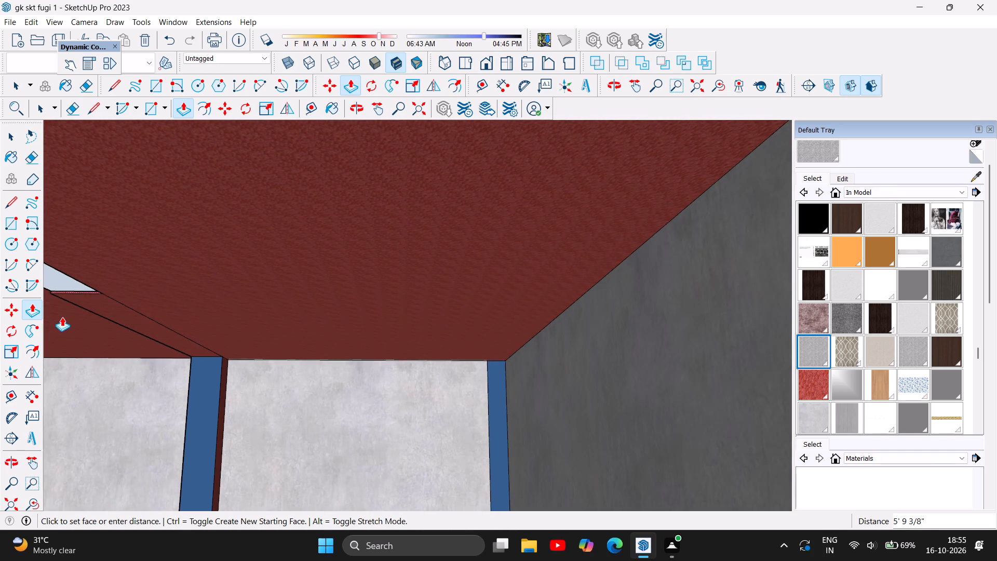
{"action": "scroll", "coordinate": [62, 317], "scroll_direction": "down", "scroll_amount": 11}
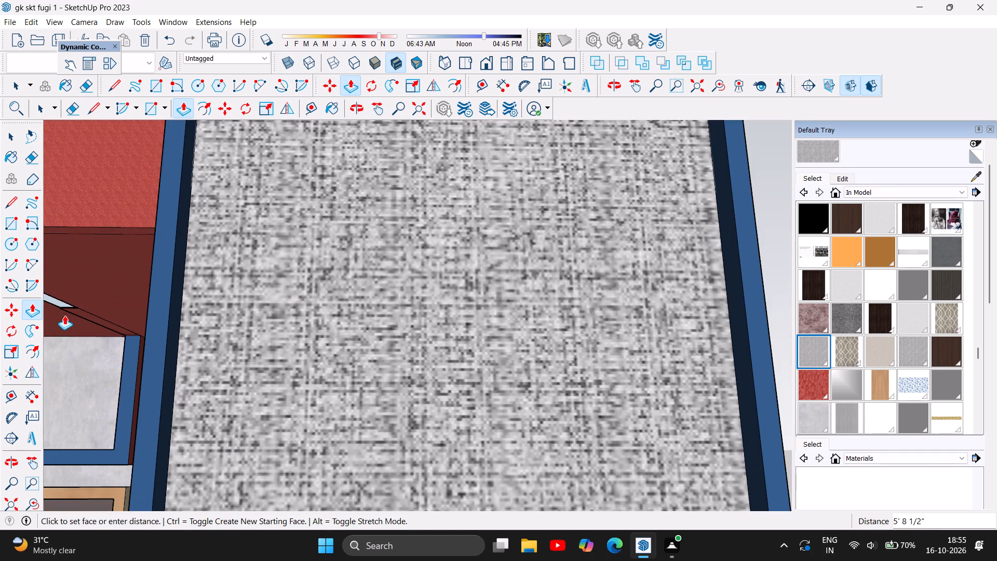
{"action": "scroll", "coordinate": [64, 315], "scroll_direction": "down", "scroll_amount": 7}
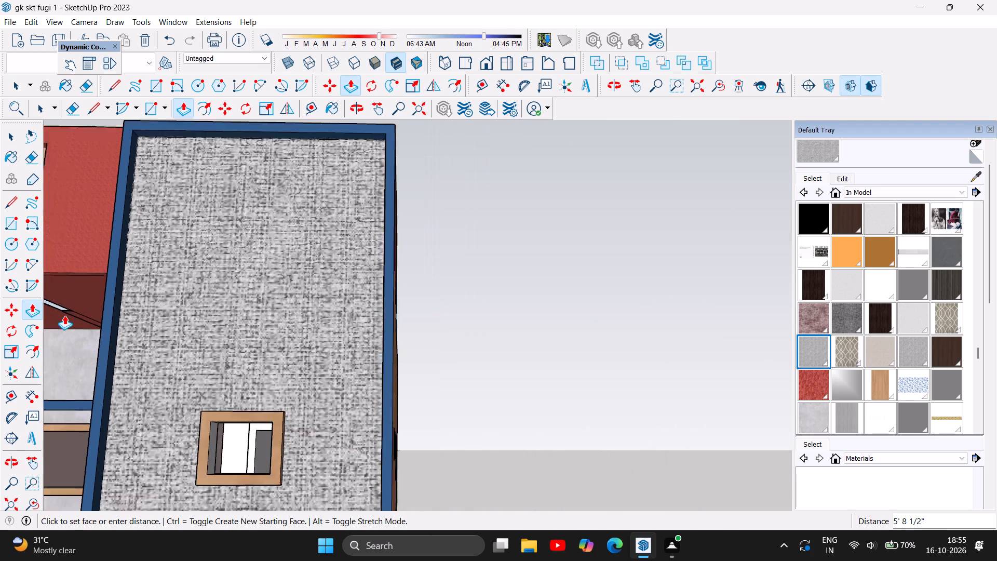
{"action": "scroll", "coordinate": [64, 315], "scroll_direction": "down", "scroll_amount": 10}
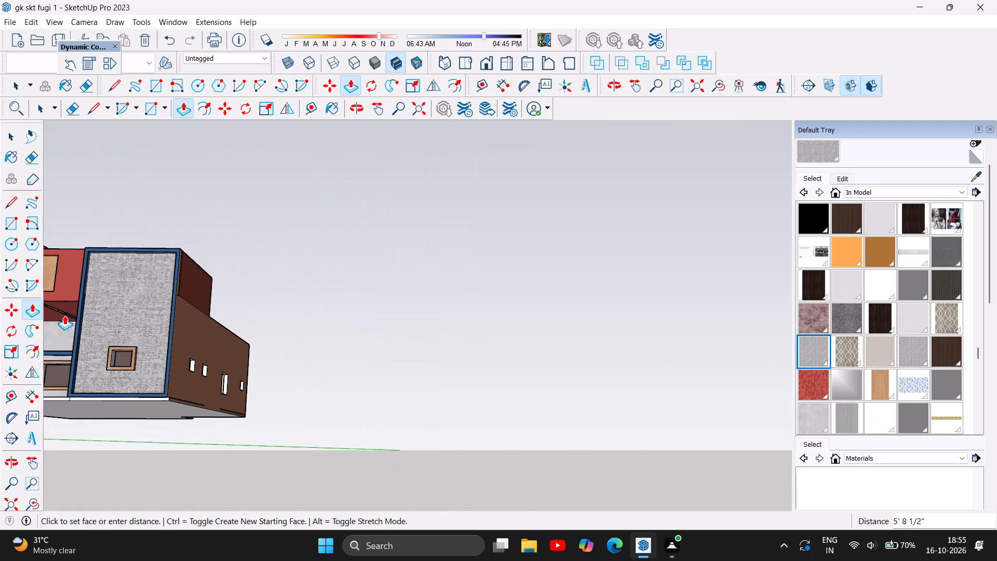
{"action": "left_click", "coordinate": [42, 297]}
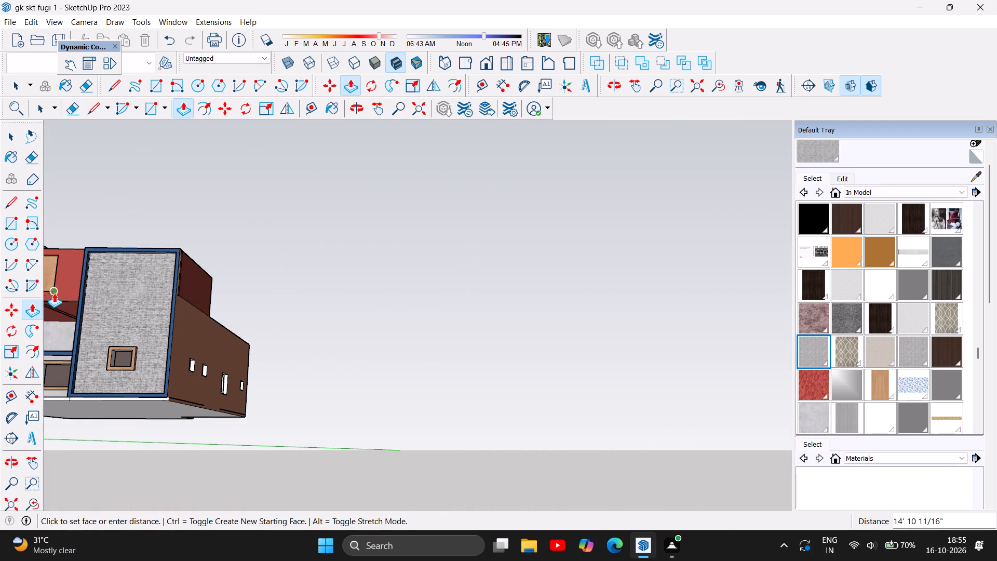
{"action": "scroll", "coordinate": [365, 293], "scroll_direction": "down", "scroll_amount": 3}
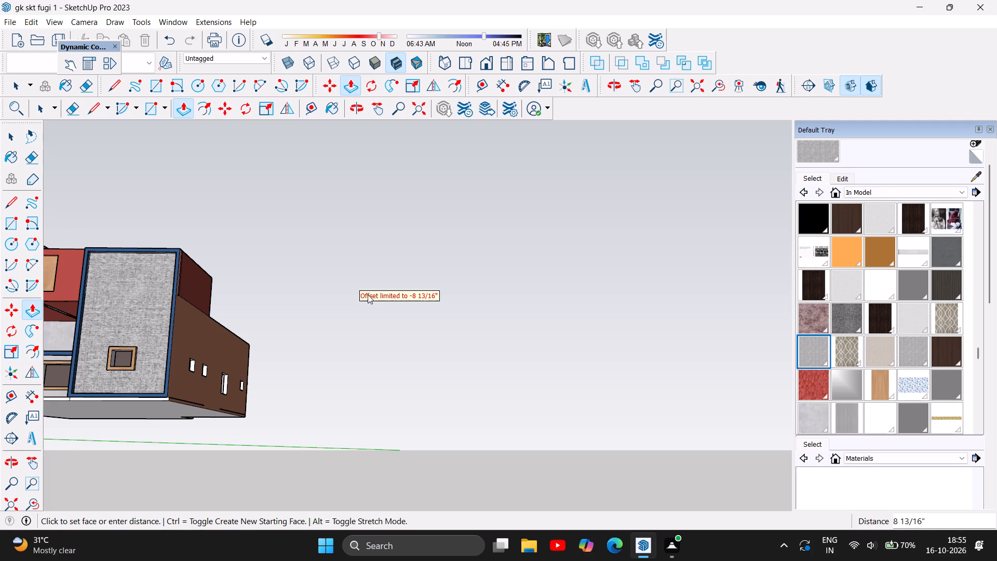
{"action": "scroll", "coordinate": [368, 295], "scroll_direction": "down", "scroll_amount": 1}
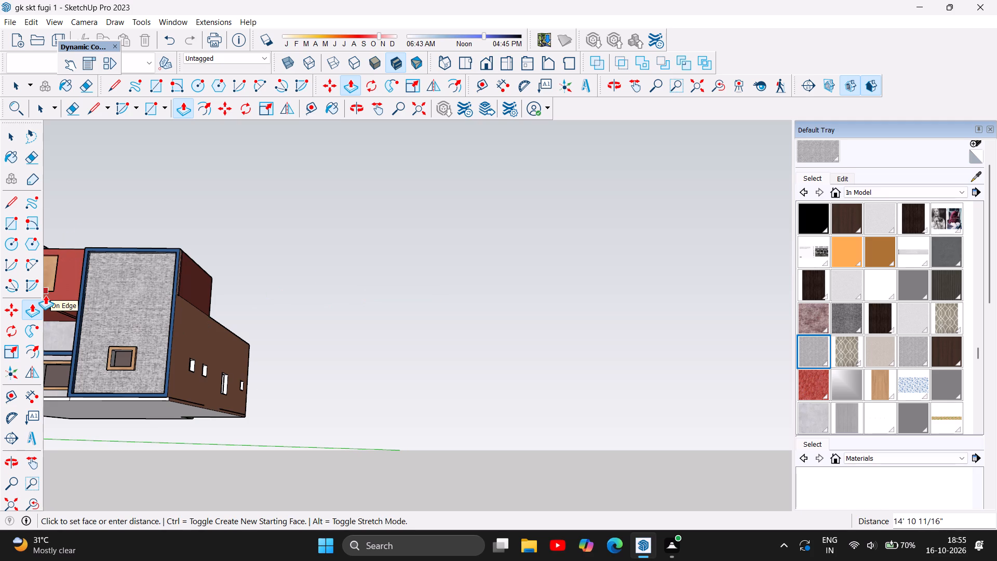
{"action": "scroll", "coordinate": [45, 295], "scroll_direction": "up", "scroll_amount": 12}
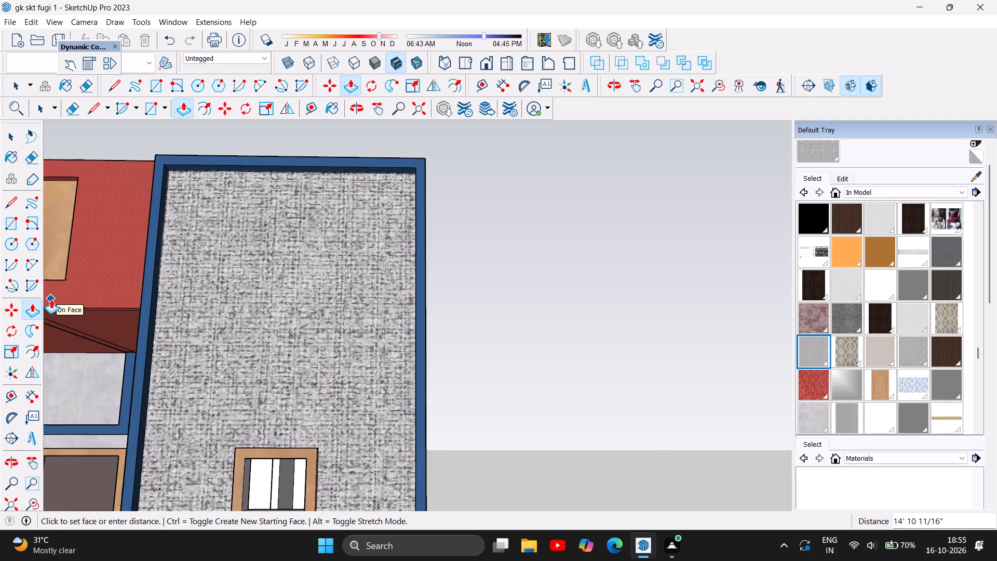
{"action": "scroll", "coordinate": [51, 299], "scroll_direction": "up", "scroll_amount": 7}
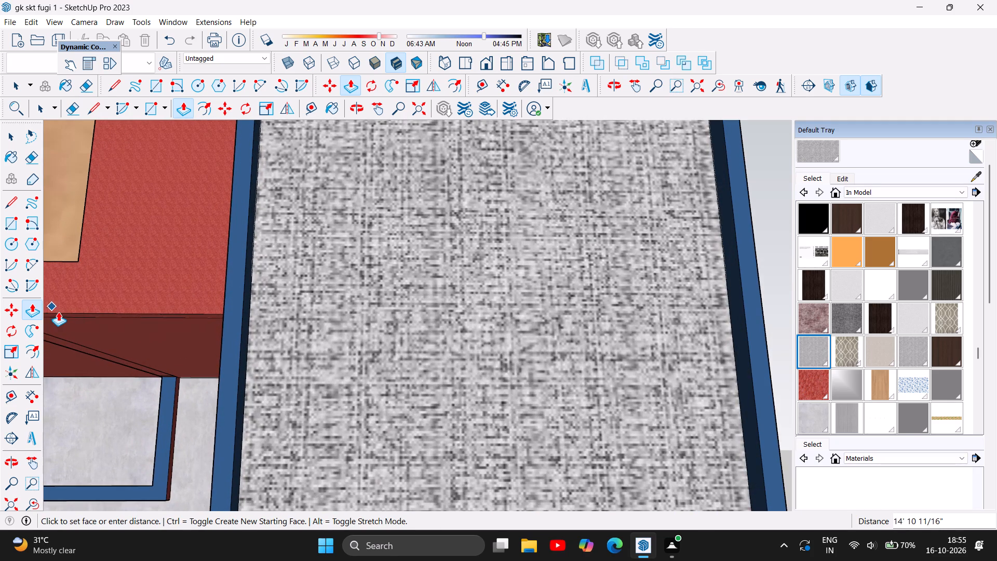
{"action": "left_click", "coordinate": [60, 313]}
Inspect the red canopy's underside where the strip meets the blue band, and the overall front facade.
{"action": "scroll", "coordinate": [185, 336], "scroll_direction": "down", "scroll_amount": 6}
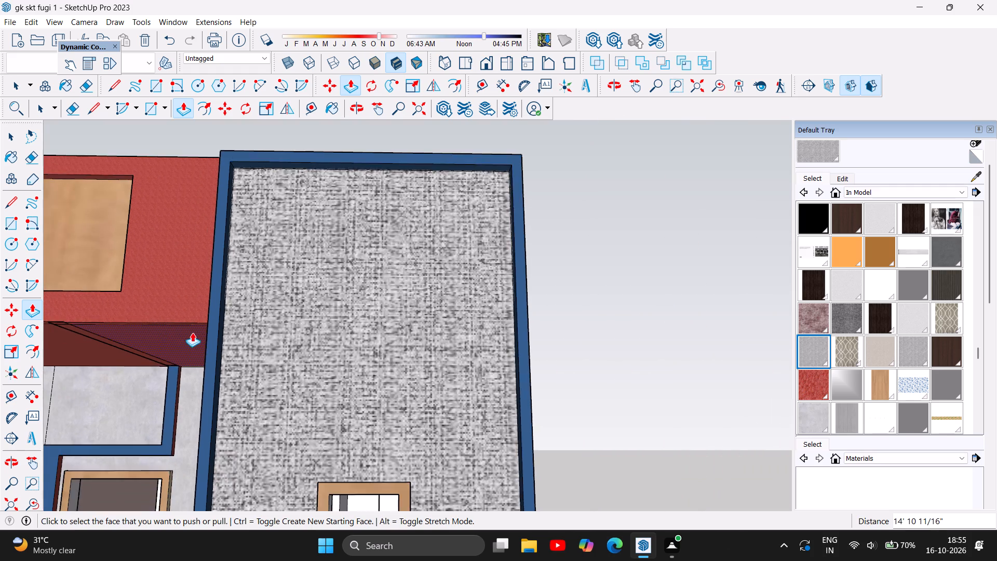
{"action": "scroll", "coordinate": [193, 332], "scroll_direction": "down", "scroll_amount": 6}
{"action": "scroll", "coordinate": [540, 336], "scroll_direction": "down", "scroll_amount": 5}
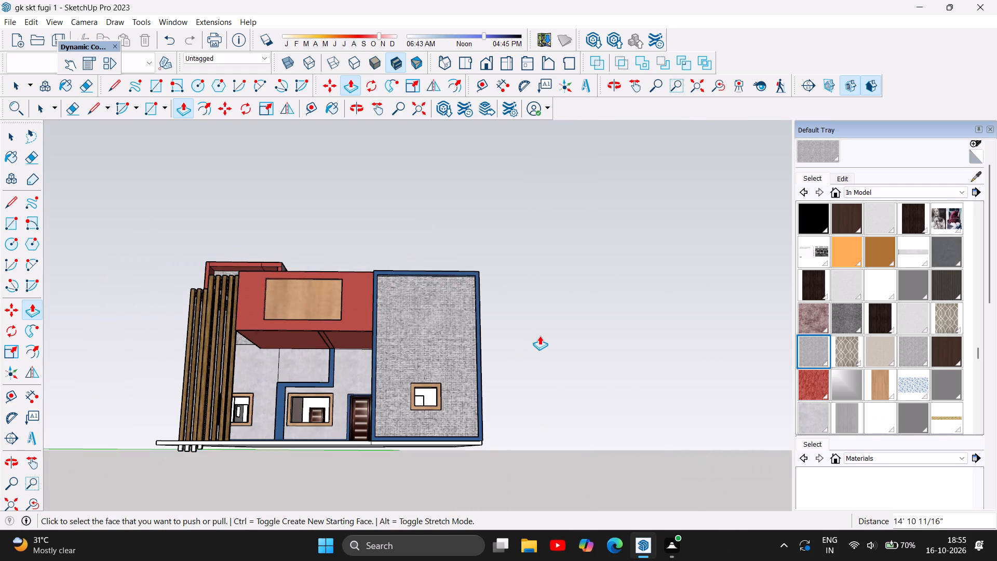
{"action": "scroll", "coordinate": [533, 382], "scroll_direction": "up", "scroll_amount": 4}
{"action": "scroll", "coordinate": [182, 329], "scroll_direction": "up", "scroll_amount": 5}
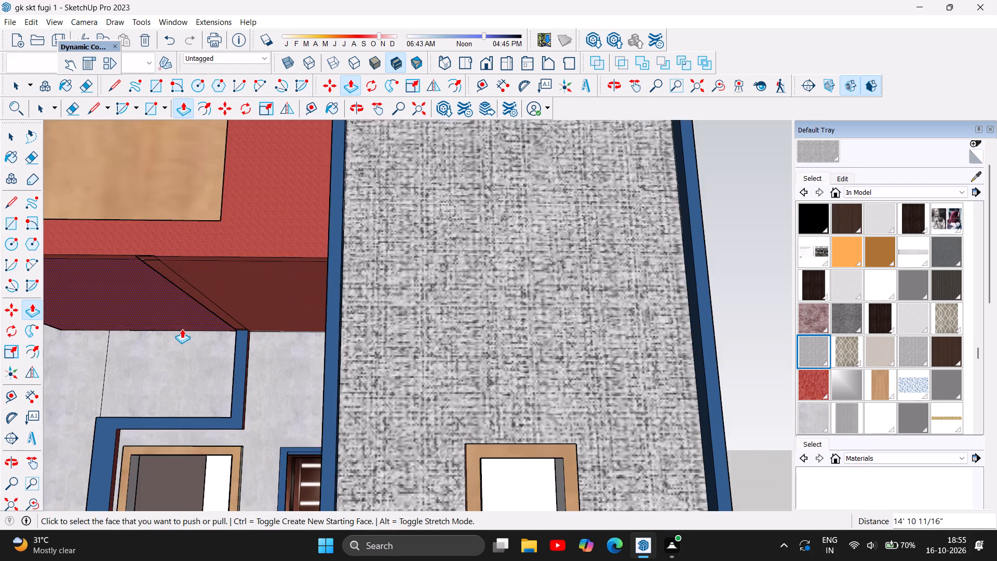
{"action": "scroll", "coordinate": [181, 315], "scroll_direction": "up", "scroll_amount": 5}
{"action": "scroll", "coordinate": [98, 190], "scroll_direction": "up", "scroll_amount": 1}
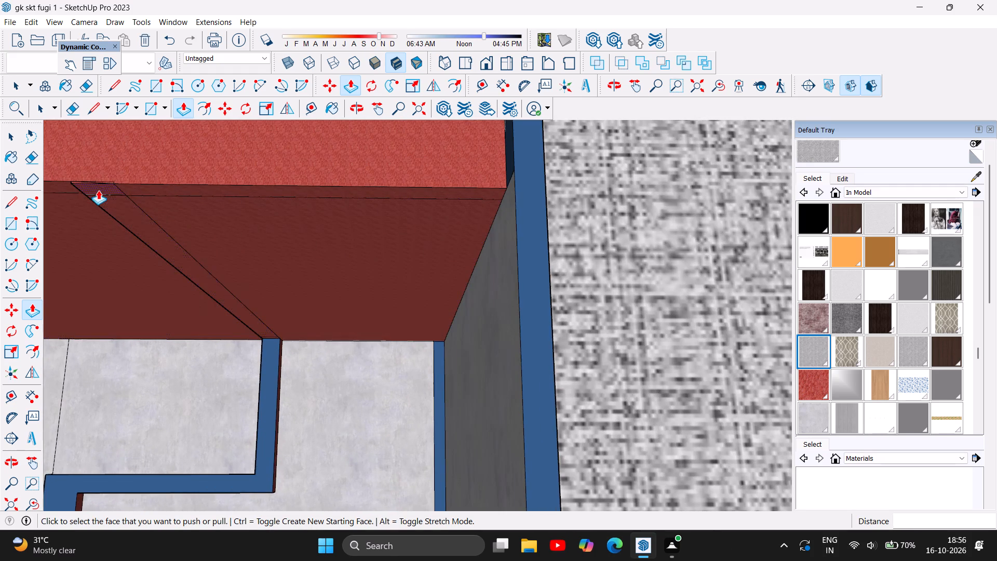
{"action": "scroll", "coordinate": [98, 190], "scroll_direction": "up", "scroll_amount": 15}
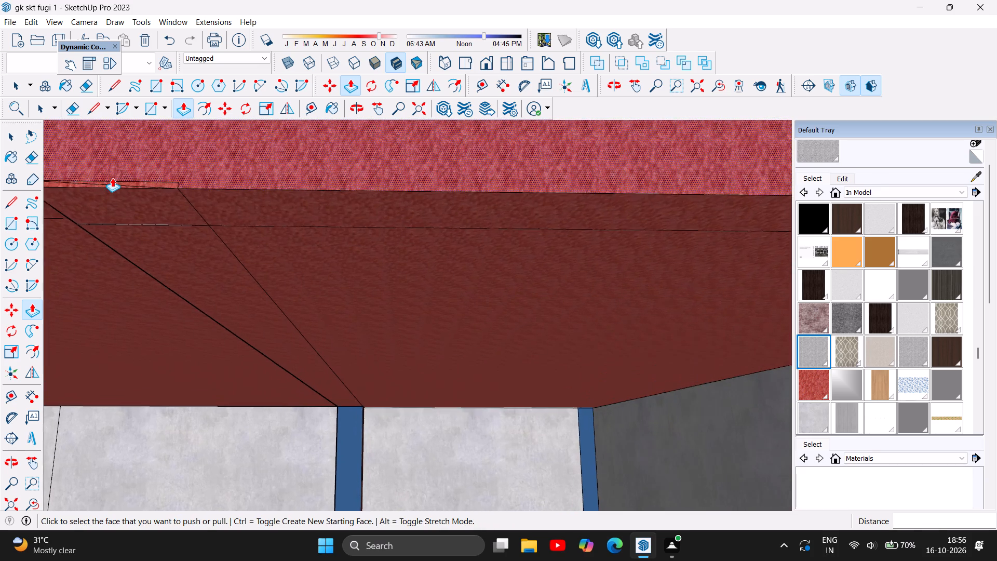
{"action": "scroll", "coordinate": [112, 178], "scroll_direction": "up", "scroll_amount": 4}
{"action": "scroll", "coordinate": [177, 198], "scroll_direction": "up", "scroll_amount": 4}
{"action": "scroll", "coordinate": [258, 235], "scroll_direction": "down", "scroll_amount": 5}
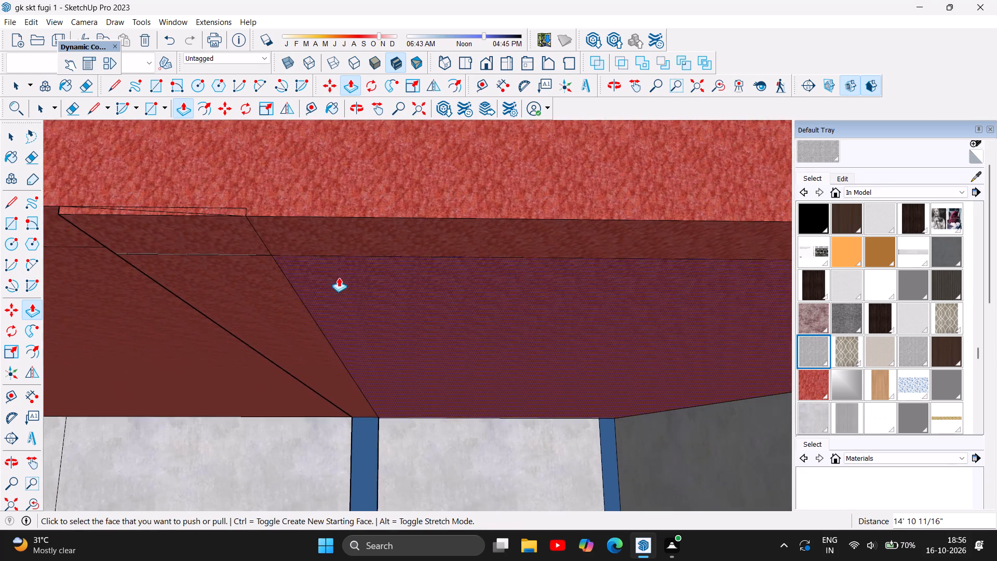
{"action": "scroll", "coordinate": [343, 278], "scroll_direction": "down", "scroll_amount": 12}
{"action": "scroll", "coordinate": [418, 304], "scroll_direction": "down", "scroll_amount": 7}
{"action": "scroll", "coordinate": [420, 366], "scroll_direction": "down", "scroll_amount": 6}
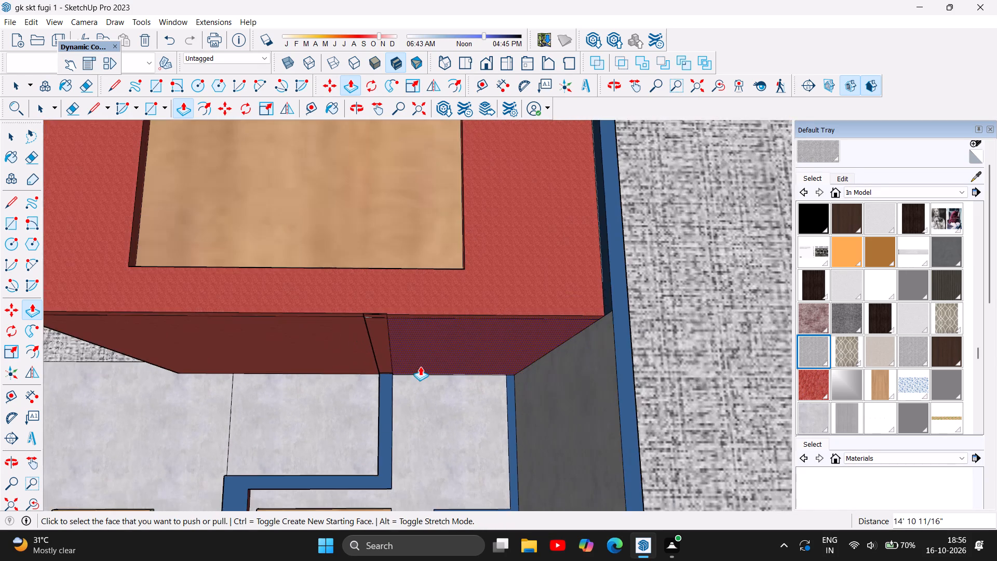
{"action": "scroll", "coordinate": [420, 366], "scroll_direction": "down", "scroll_amount": 7}
{"action": "scroll", "coordinate": [235, 349], "scroll_direction": "down", "scroll_amount": 6}
{"action": "scroll", "coordinate": [463, 399], "scroll_direction": "down", "scroll_amount": 6}
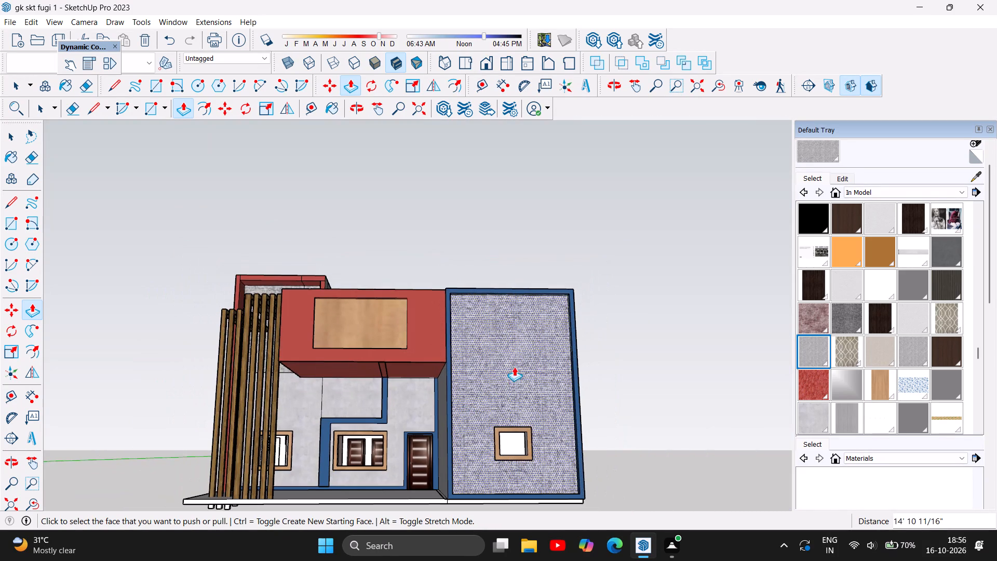
{"action": "scroll", "coordinate": [681, 378], "scroll_direction": "down", "scroll_amount": 6}
{"action": "scroll", "coordinate": [653, 386], "scroll_direction": "up", "scroll_amount": 2}
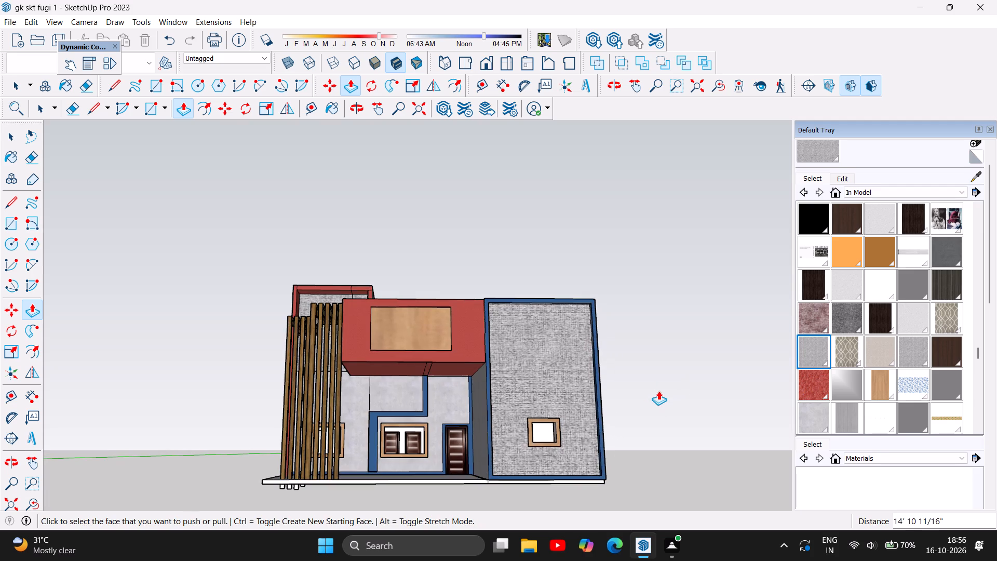
{"action": "scroll", "coordinate": [657, 406], "scroll_direction": "up", "scroll_amount": 1}
{"action": "scroll", "coordinate": [657, 406], "scroll_direction": "down", "scroll_amount": 1}
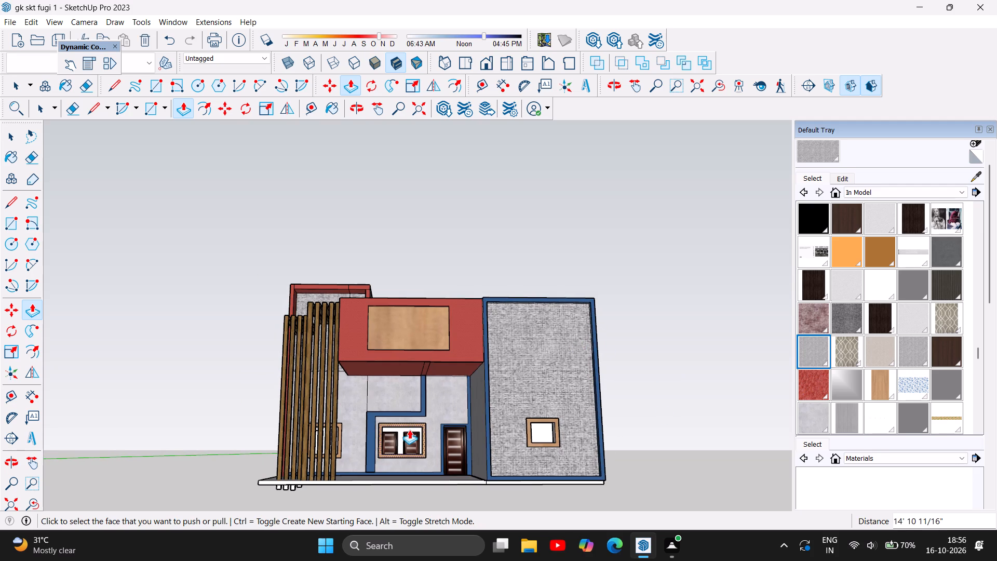
Push/Pull the underside of the horizontal blue band about 1' 1/8" down to the top of the wooden window frame.
{"action": "scroll", "coordinate": [410, 413], "scroll_direction": "up", "scroll_amount": 5}
{"action": "scroll", "coordinate": [365, 416], "scroll_direction": "up", "scroll_amount": 11}
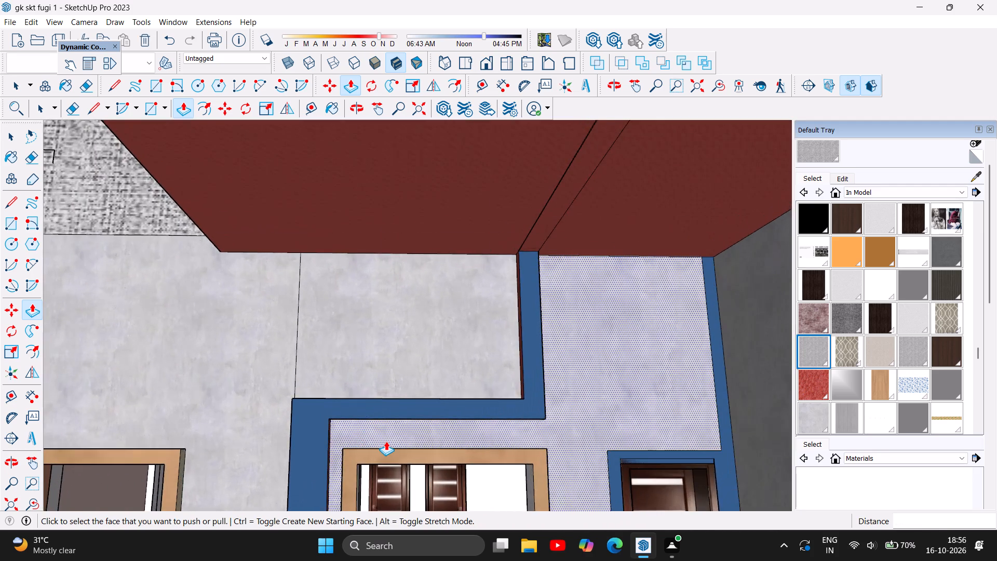
{"action": "scroll", "coordinate": [386, 441], "scroll_direction": "up", "scroll_amount": 16}
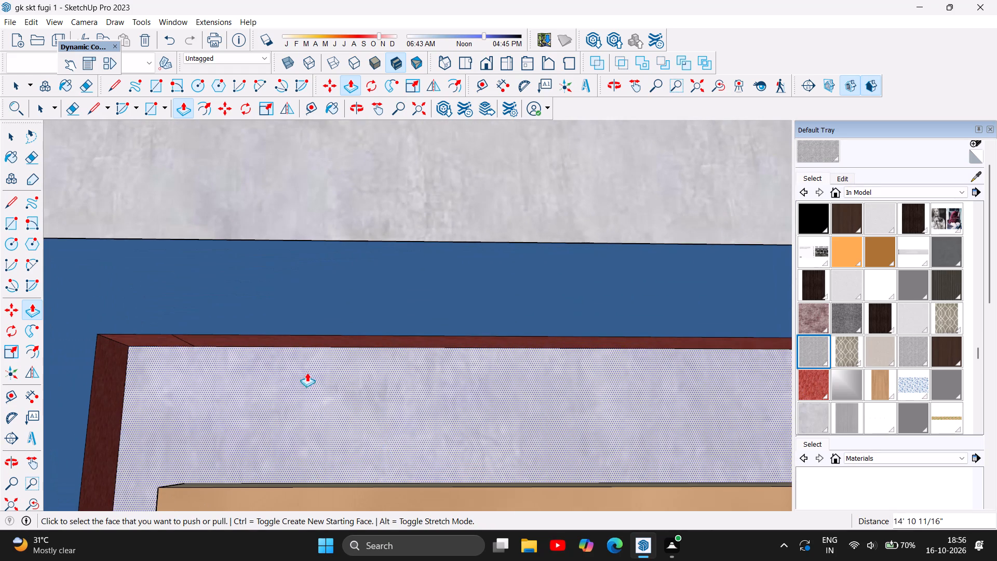
{"action": "left_click", "coordinate": [305, 342]}
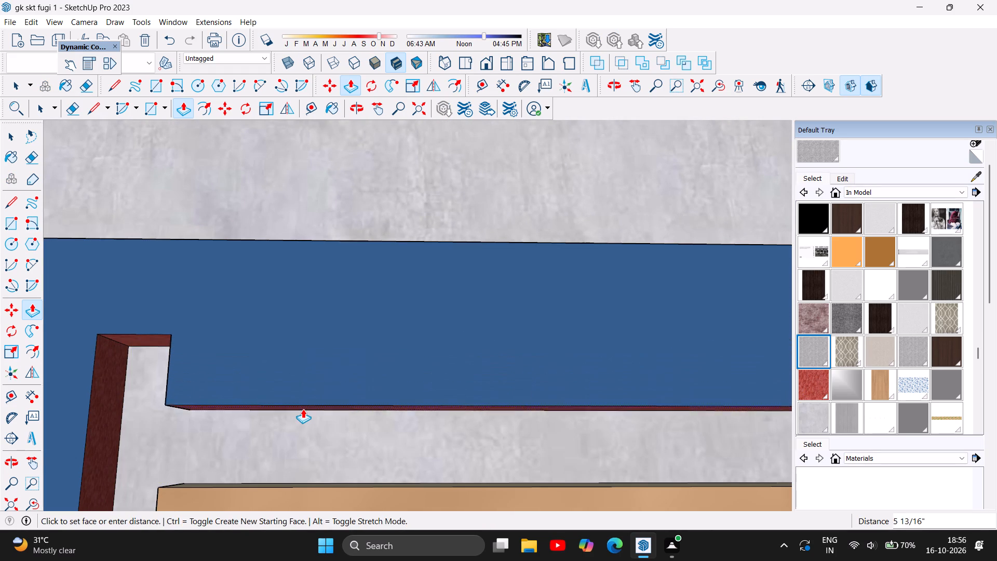
{"action": "scroll", "coordinate": [303, 409], "scroll_direction": "down", "scroll_amount": 9}
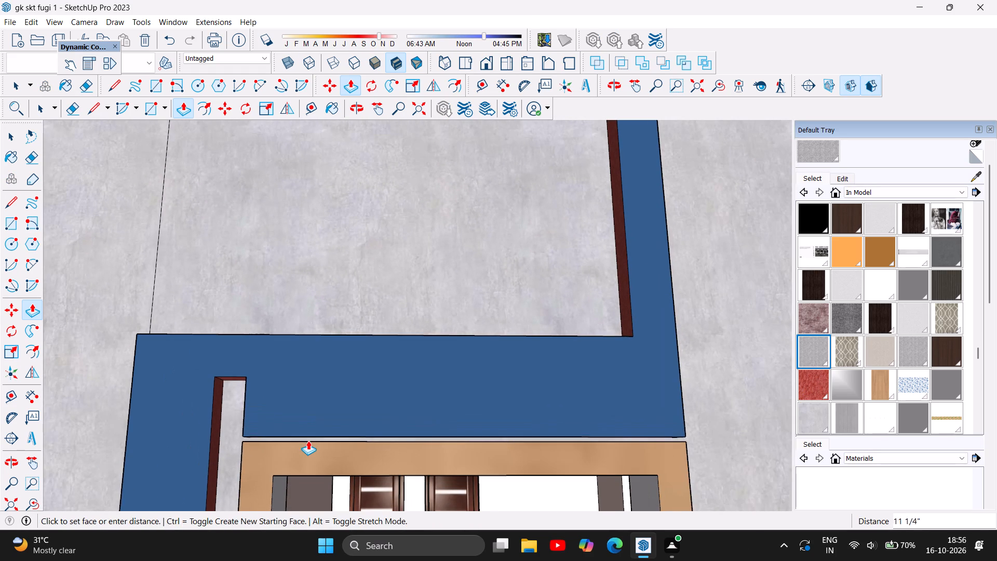
{"action": "left_click", "coordinate": [308, 442]}
Push/Pull the lowered band's side face about 5 15/16" across the narrow gap to meet the vertical blue band.
{"action": "scroll", "coordinate": [429, 322], "scroll_direction": "down", "scroll_amount": 5}
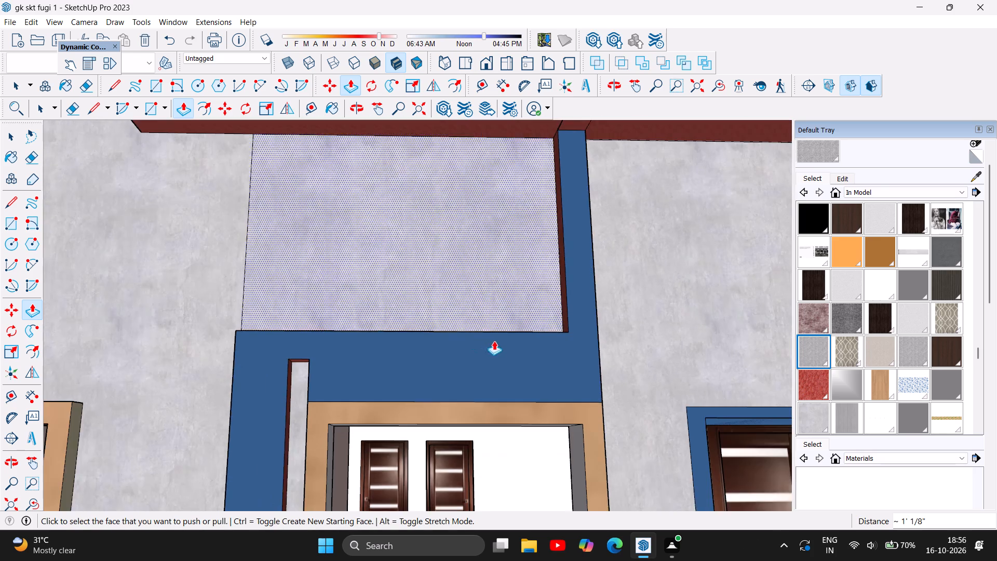
{"action": "scroll", "coordinate": [536, 333], "scroll_direction": "down", "scroll_amount": 6}
{"action": "scroll", "coordinate": [380, 365], "scroll_direction": "down", "scroll_amount": 4}
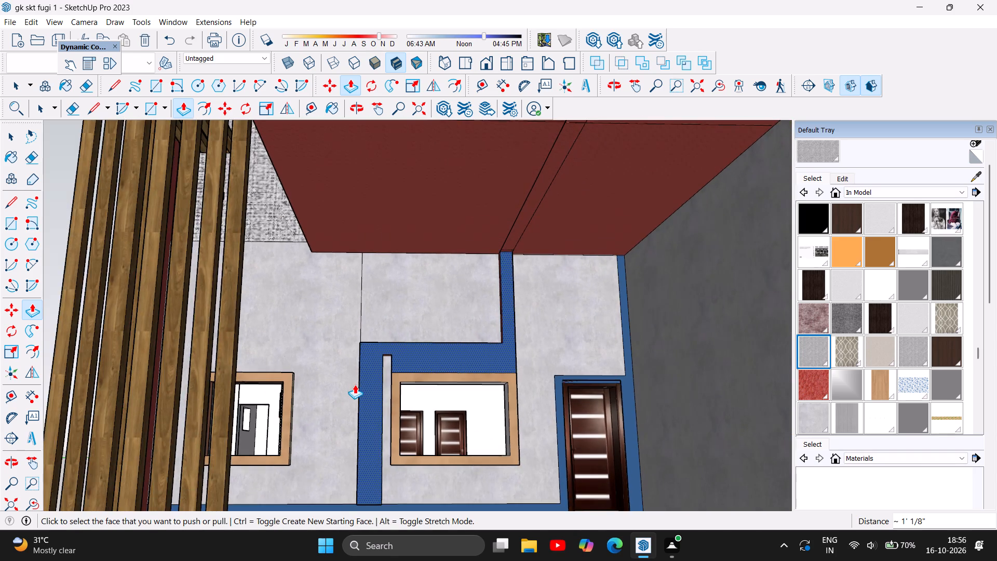
{"action": "scroll", "coordinate": [355, 384], "scroll_direction": "up", "scroll_amount": 11}
{"action": "scroll", "coordinate": [416, 346], "scroll_direction": "up", "scroll_amount": 4}
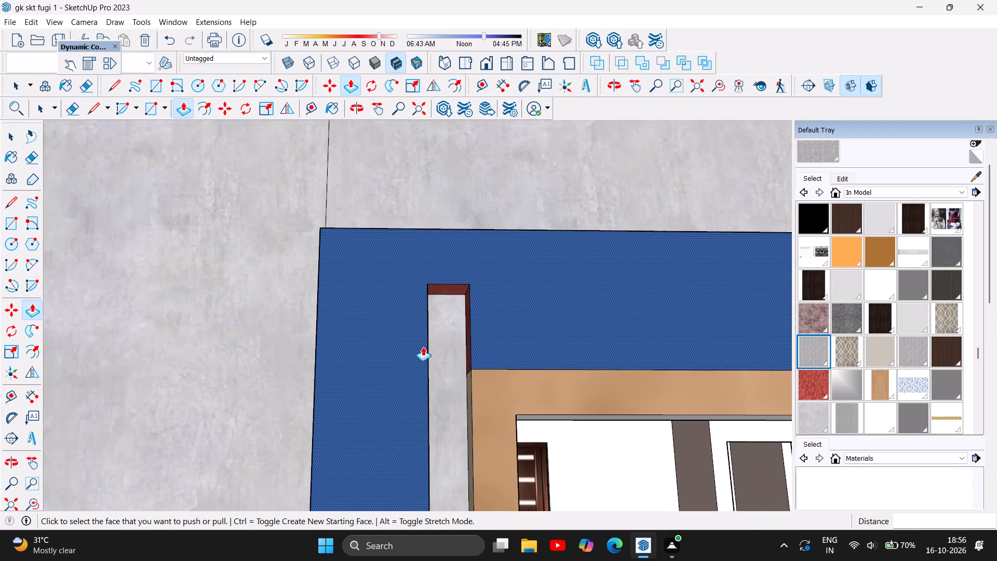
{"action": "scroll", "coordinate": [423, 346], "scroll_direction": "up", "scroll_amount": 7}
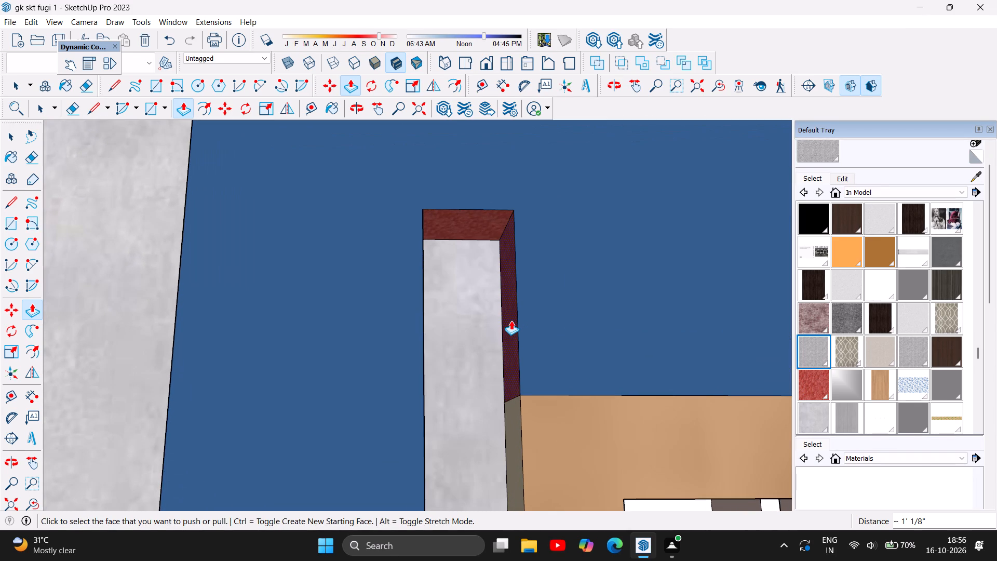
{"action": "left_click", "coordinate": [511, 320]}
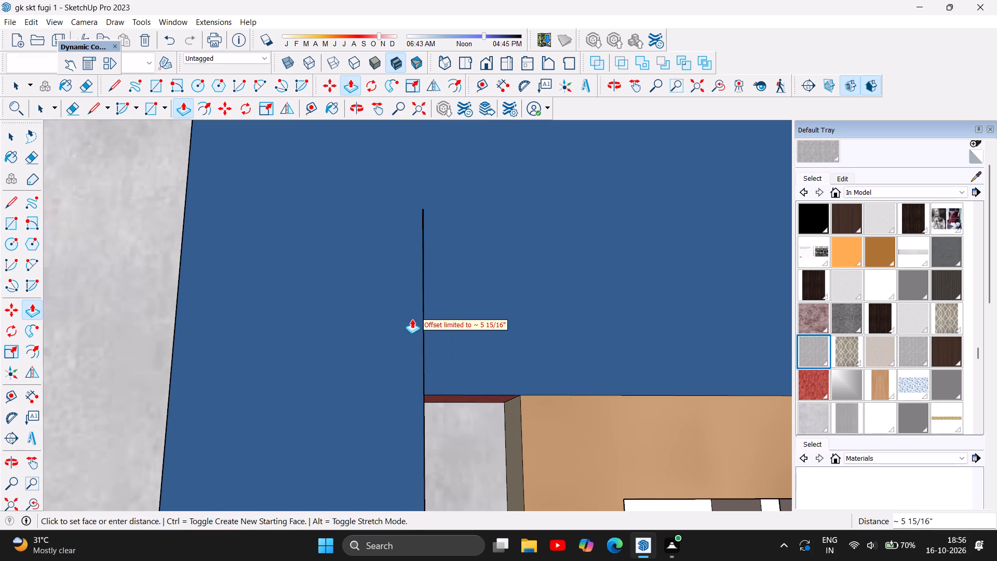
{"action": "left_click", "coordinate": [412, 319]}
{"action": "scroll", "coordinate": [274, 285], "scroll_direction": "down", "scroll_amount": 11}
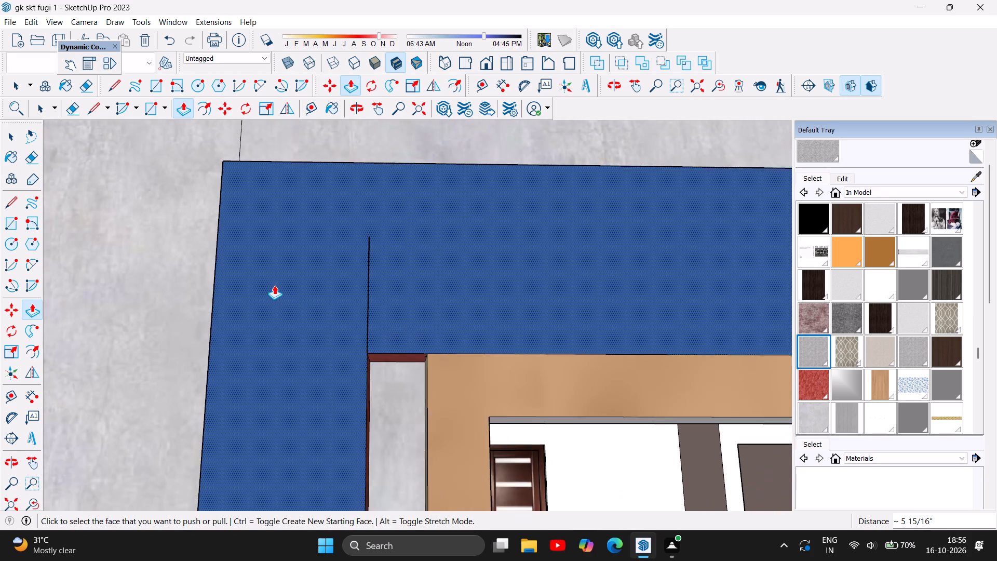
{"action": "scroll", "coordinate": [274, 285], "scroll_direction": "down", "scroll_amount": 19}
{"action": "scroll", "coordinate": [274, 285], "scroll_direction": "down", "scroll_amount": 4}
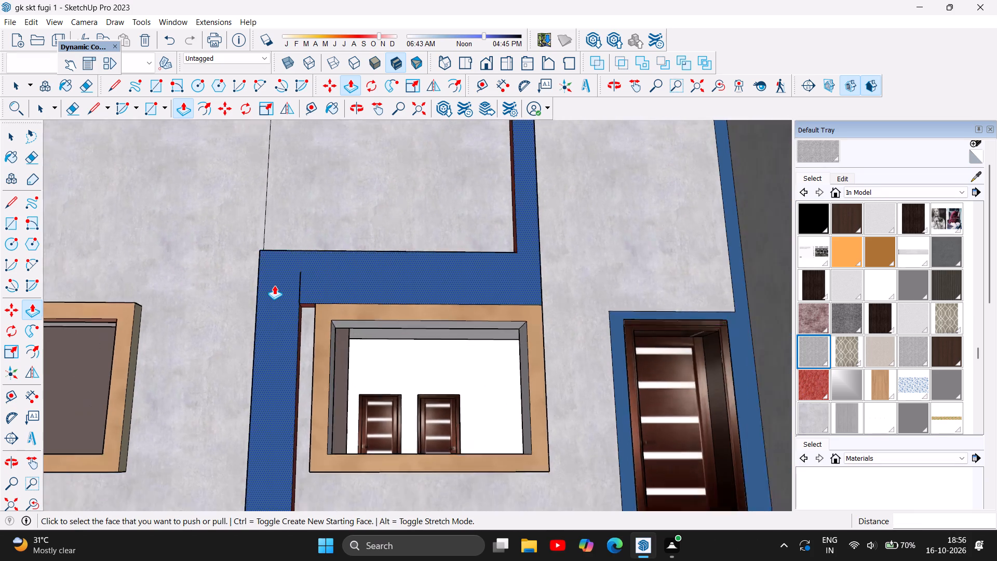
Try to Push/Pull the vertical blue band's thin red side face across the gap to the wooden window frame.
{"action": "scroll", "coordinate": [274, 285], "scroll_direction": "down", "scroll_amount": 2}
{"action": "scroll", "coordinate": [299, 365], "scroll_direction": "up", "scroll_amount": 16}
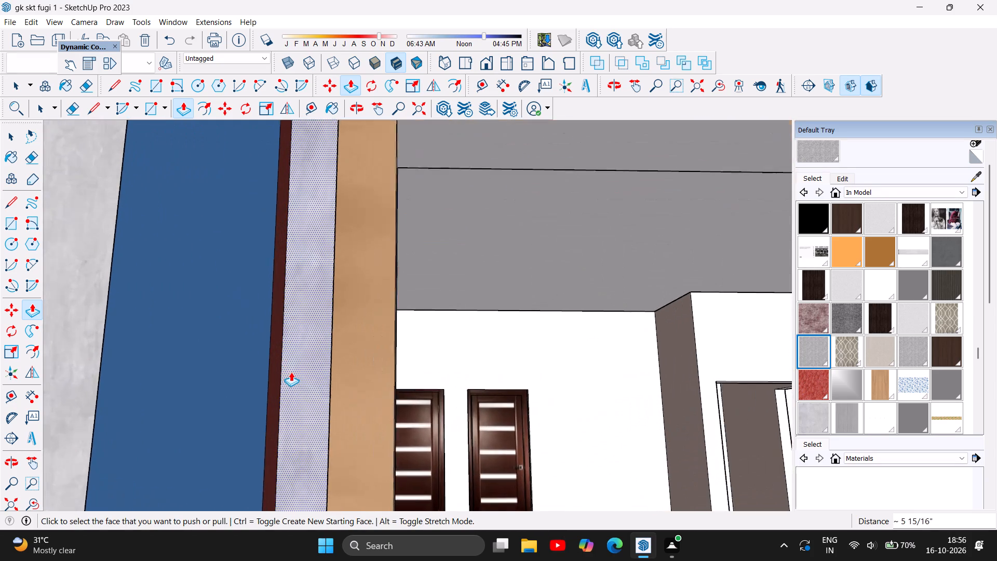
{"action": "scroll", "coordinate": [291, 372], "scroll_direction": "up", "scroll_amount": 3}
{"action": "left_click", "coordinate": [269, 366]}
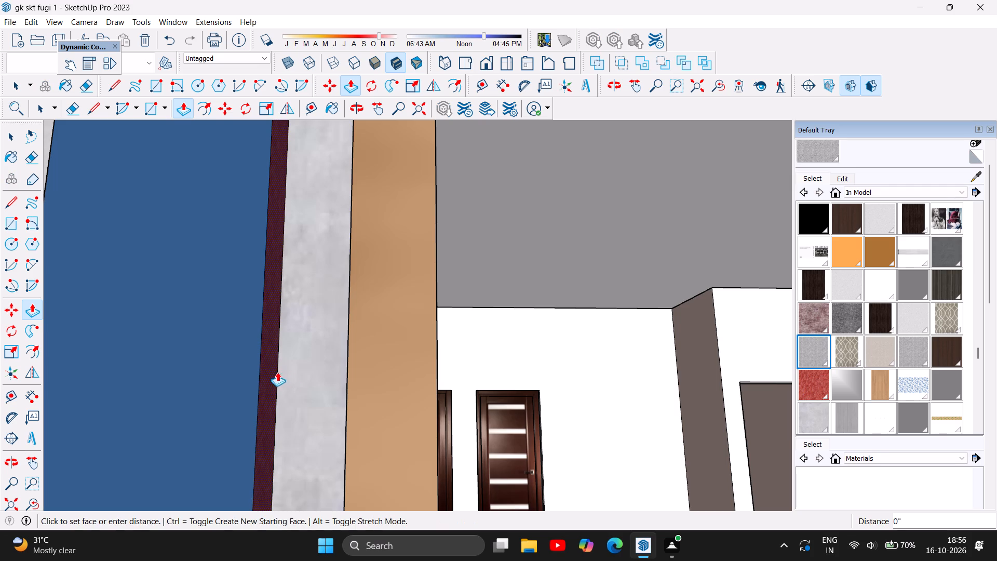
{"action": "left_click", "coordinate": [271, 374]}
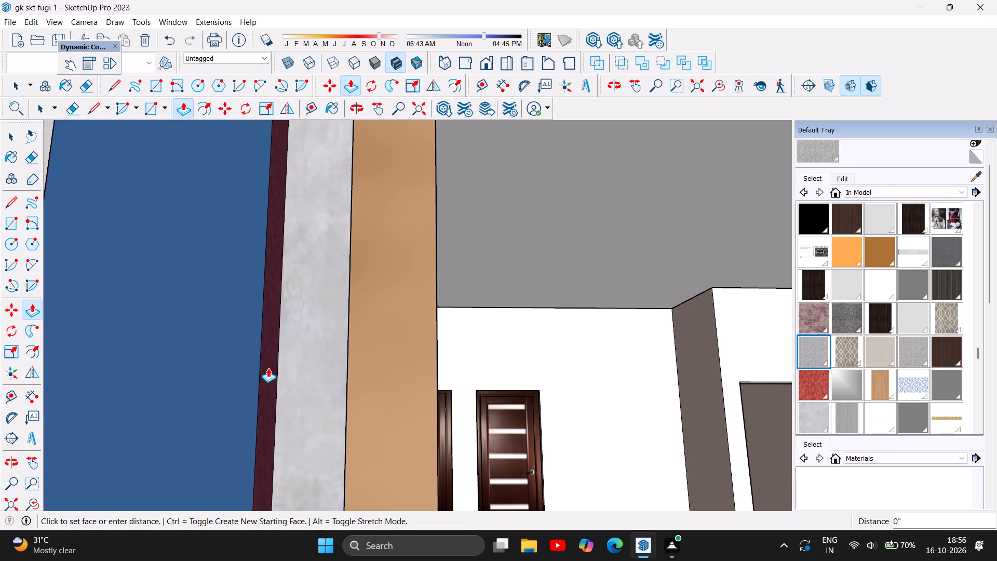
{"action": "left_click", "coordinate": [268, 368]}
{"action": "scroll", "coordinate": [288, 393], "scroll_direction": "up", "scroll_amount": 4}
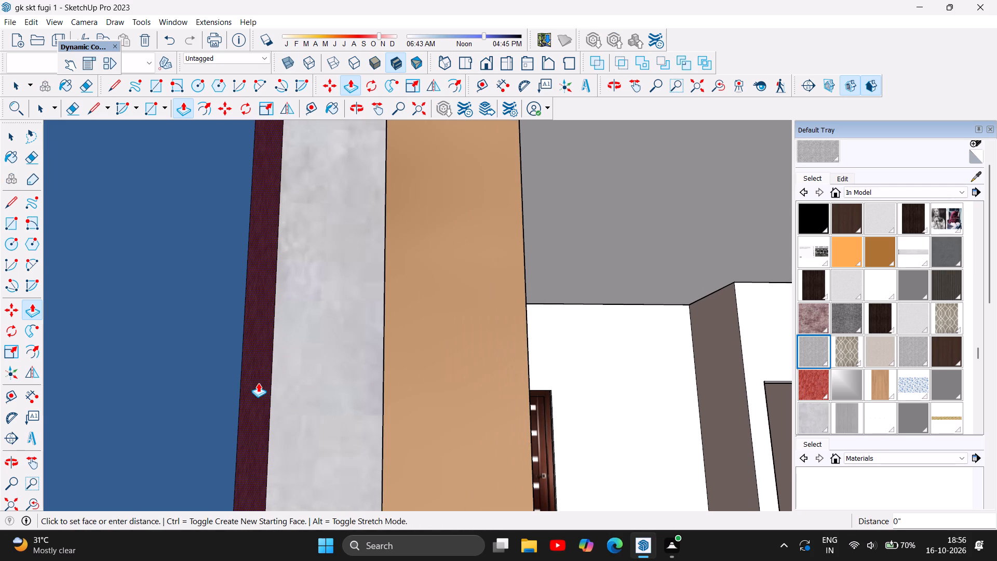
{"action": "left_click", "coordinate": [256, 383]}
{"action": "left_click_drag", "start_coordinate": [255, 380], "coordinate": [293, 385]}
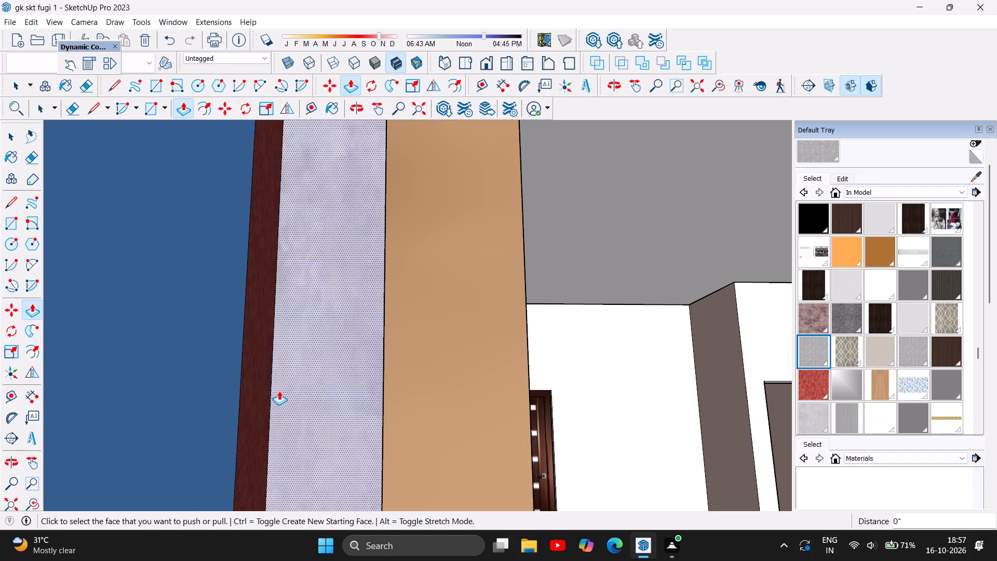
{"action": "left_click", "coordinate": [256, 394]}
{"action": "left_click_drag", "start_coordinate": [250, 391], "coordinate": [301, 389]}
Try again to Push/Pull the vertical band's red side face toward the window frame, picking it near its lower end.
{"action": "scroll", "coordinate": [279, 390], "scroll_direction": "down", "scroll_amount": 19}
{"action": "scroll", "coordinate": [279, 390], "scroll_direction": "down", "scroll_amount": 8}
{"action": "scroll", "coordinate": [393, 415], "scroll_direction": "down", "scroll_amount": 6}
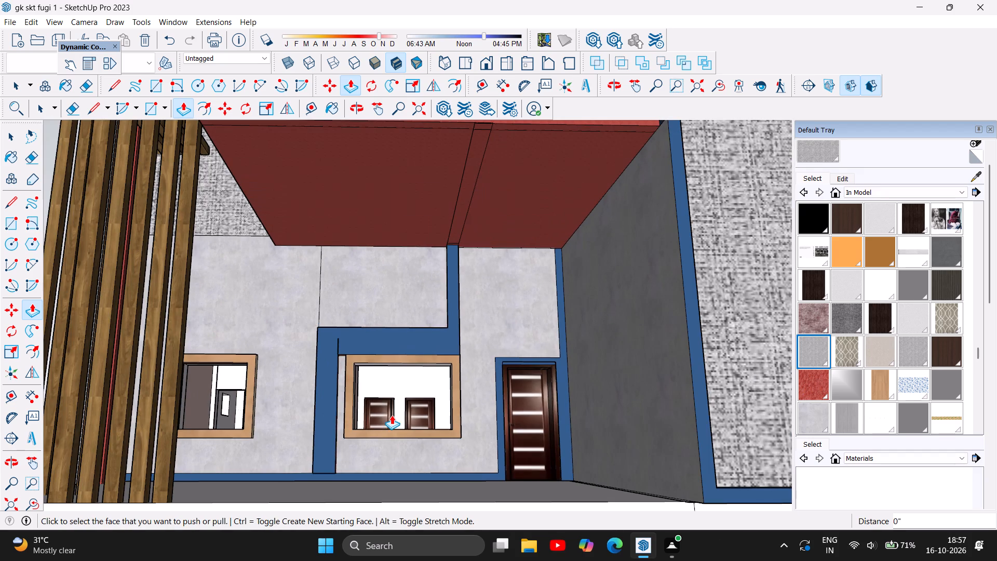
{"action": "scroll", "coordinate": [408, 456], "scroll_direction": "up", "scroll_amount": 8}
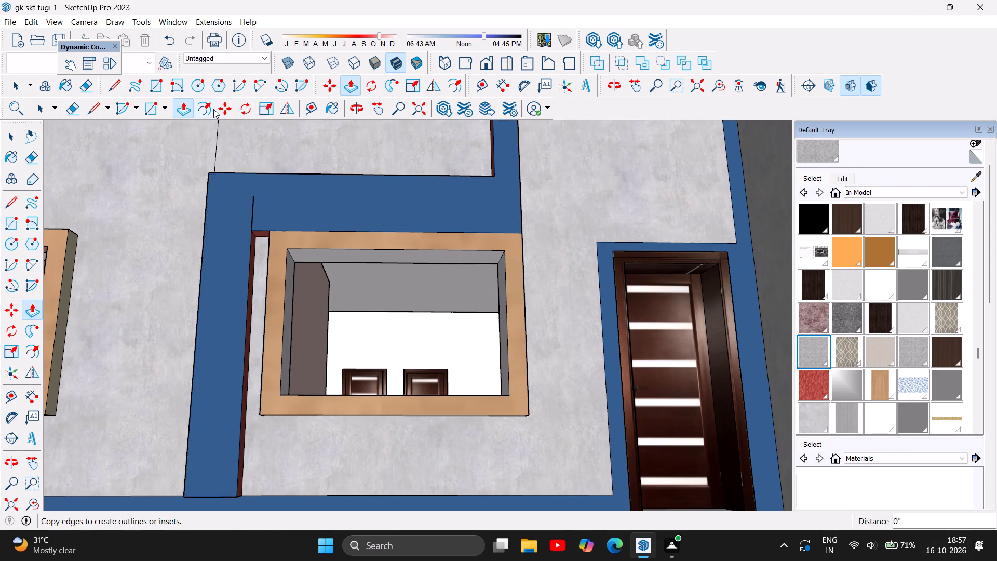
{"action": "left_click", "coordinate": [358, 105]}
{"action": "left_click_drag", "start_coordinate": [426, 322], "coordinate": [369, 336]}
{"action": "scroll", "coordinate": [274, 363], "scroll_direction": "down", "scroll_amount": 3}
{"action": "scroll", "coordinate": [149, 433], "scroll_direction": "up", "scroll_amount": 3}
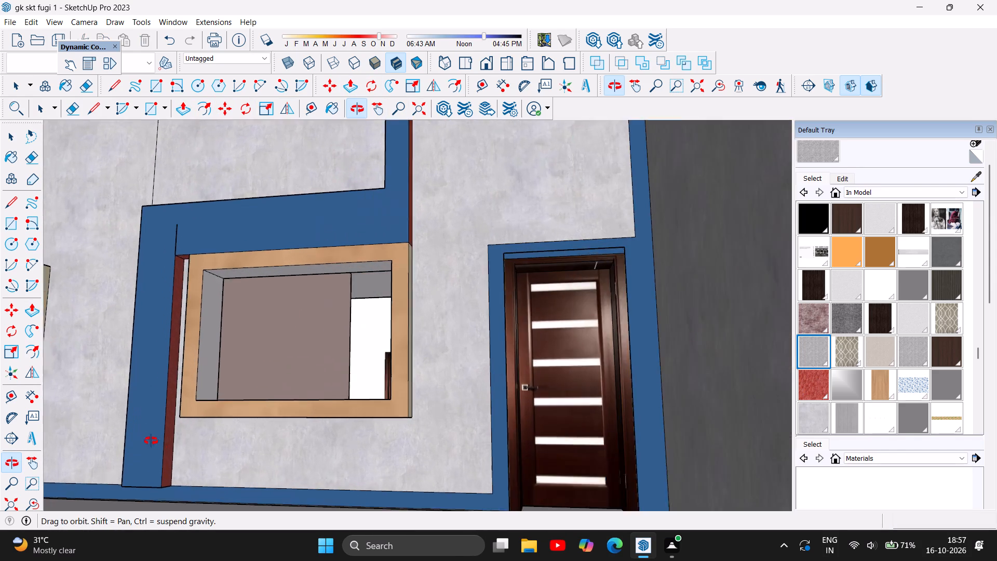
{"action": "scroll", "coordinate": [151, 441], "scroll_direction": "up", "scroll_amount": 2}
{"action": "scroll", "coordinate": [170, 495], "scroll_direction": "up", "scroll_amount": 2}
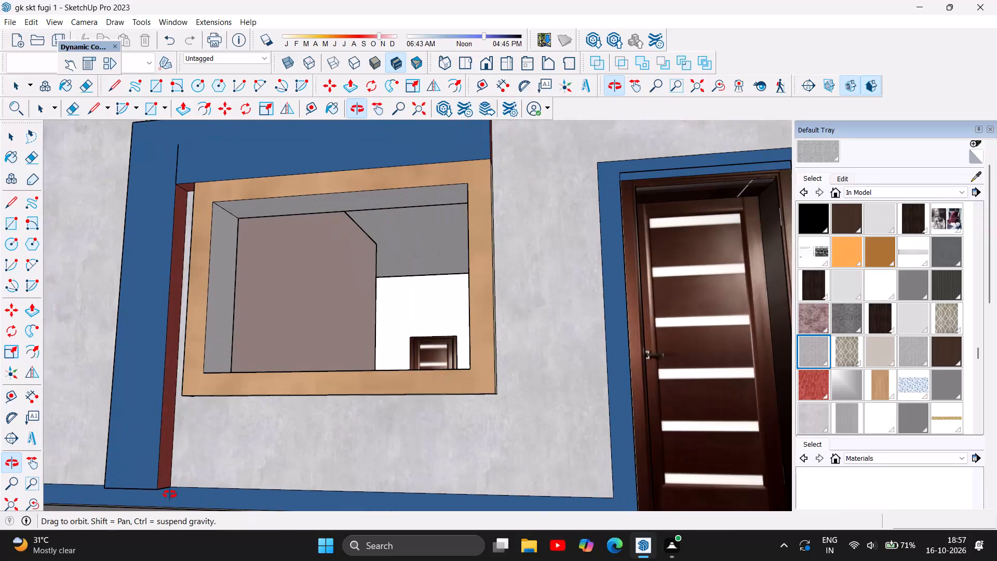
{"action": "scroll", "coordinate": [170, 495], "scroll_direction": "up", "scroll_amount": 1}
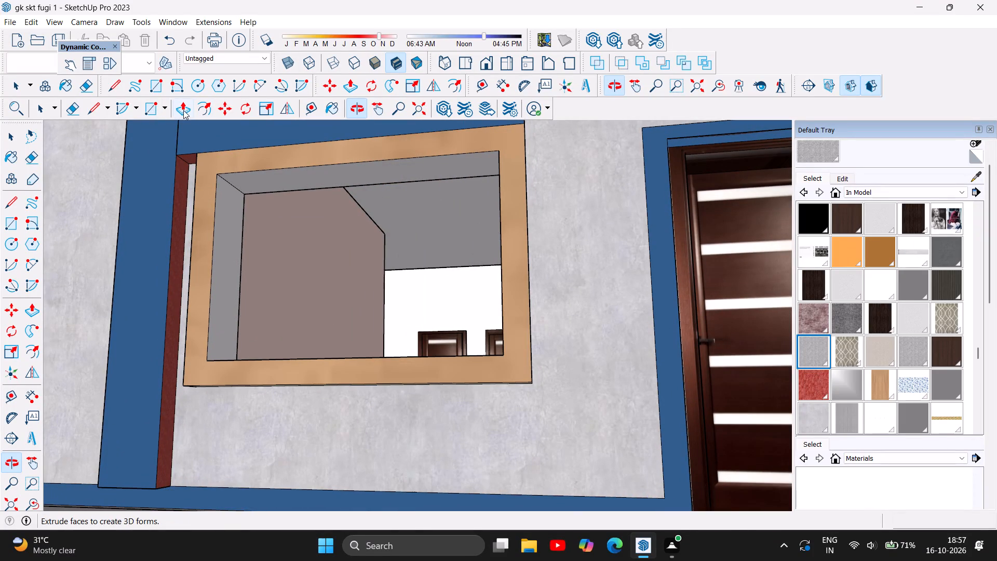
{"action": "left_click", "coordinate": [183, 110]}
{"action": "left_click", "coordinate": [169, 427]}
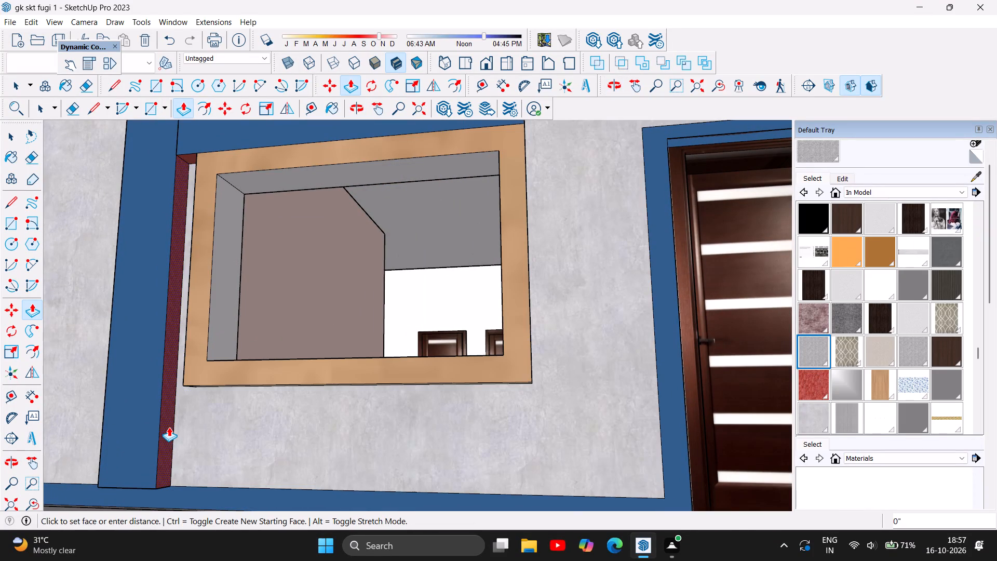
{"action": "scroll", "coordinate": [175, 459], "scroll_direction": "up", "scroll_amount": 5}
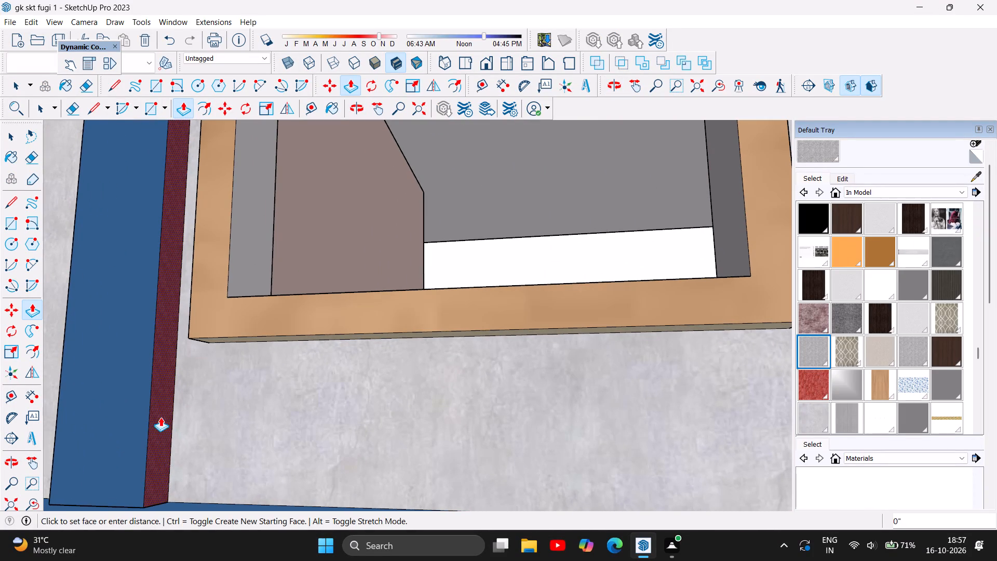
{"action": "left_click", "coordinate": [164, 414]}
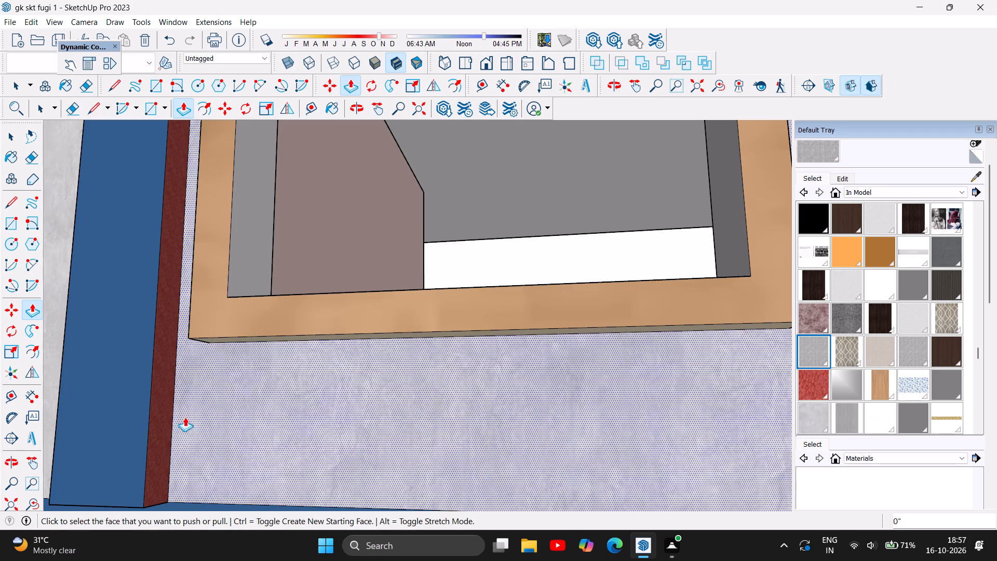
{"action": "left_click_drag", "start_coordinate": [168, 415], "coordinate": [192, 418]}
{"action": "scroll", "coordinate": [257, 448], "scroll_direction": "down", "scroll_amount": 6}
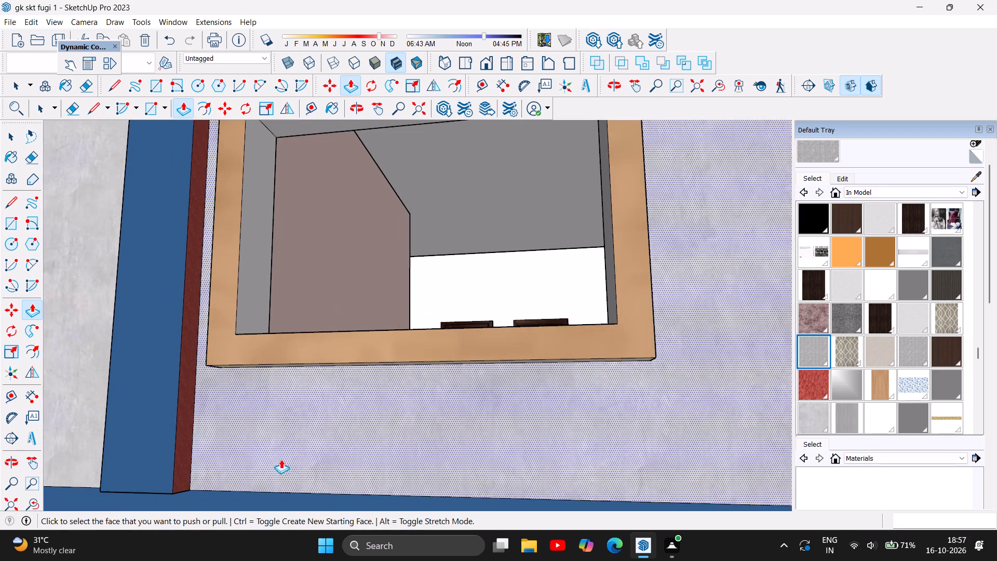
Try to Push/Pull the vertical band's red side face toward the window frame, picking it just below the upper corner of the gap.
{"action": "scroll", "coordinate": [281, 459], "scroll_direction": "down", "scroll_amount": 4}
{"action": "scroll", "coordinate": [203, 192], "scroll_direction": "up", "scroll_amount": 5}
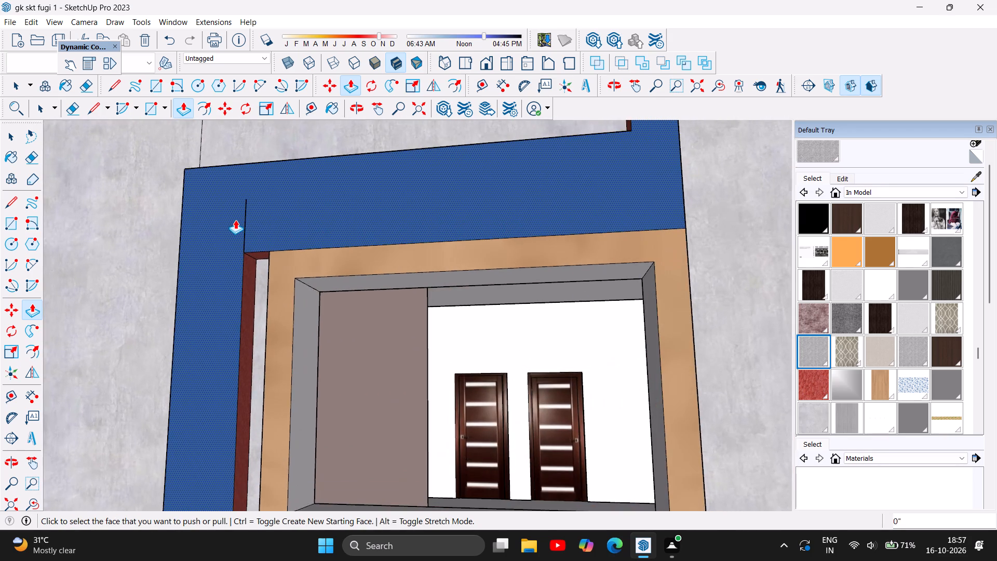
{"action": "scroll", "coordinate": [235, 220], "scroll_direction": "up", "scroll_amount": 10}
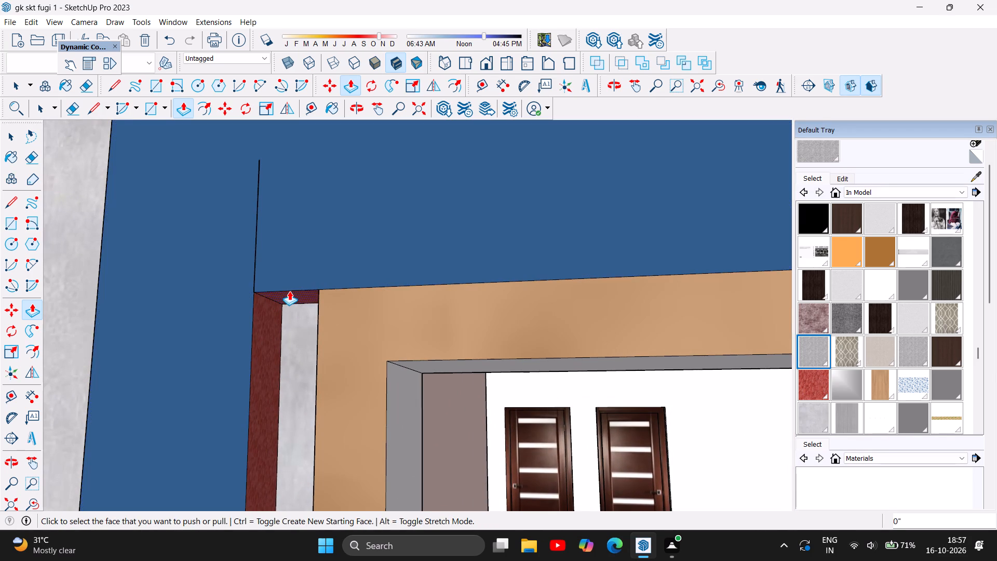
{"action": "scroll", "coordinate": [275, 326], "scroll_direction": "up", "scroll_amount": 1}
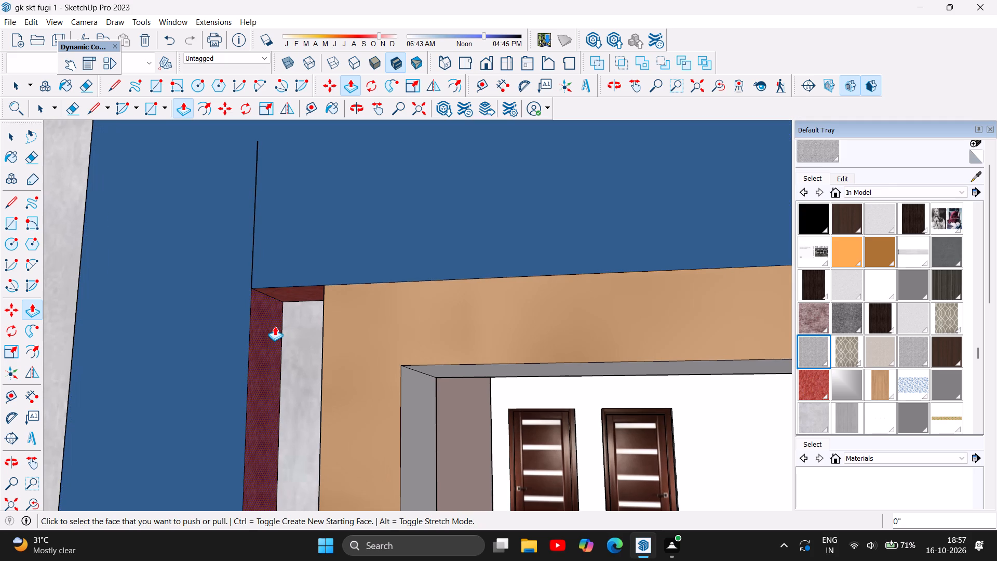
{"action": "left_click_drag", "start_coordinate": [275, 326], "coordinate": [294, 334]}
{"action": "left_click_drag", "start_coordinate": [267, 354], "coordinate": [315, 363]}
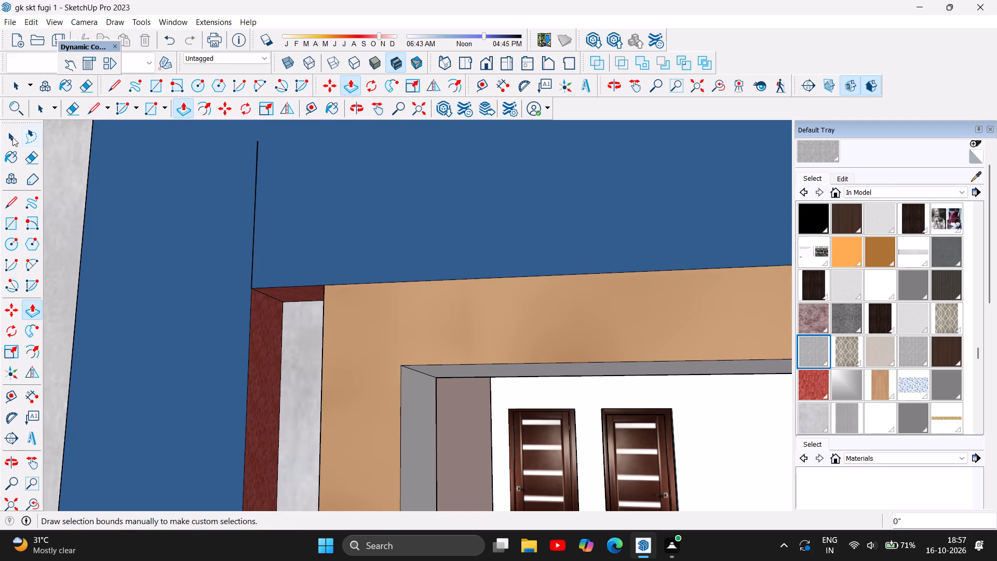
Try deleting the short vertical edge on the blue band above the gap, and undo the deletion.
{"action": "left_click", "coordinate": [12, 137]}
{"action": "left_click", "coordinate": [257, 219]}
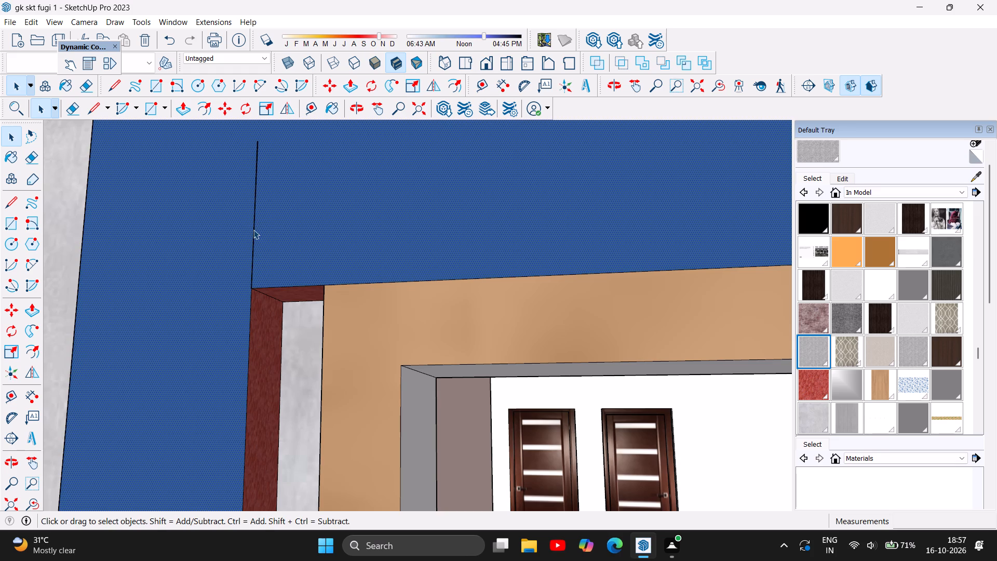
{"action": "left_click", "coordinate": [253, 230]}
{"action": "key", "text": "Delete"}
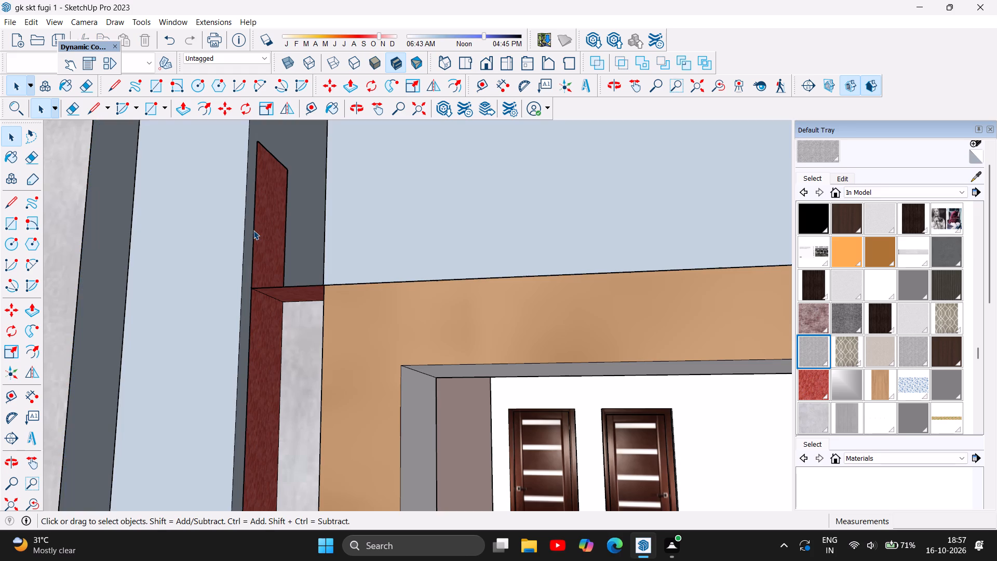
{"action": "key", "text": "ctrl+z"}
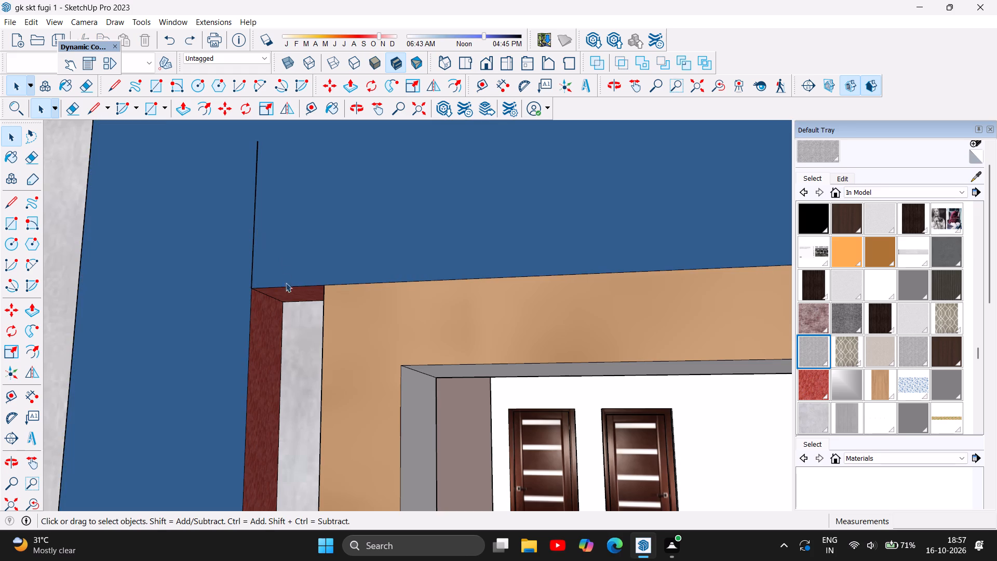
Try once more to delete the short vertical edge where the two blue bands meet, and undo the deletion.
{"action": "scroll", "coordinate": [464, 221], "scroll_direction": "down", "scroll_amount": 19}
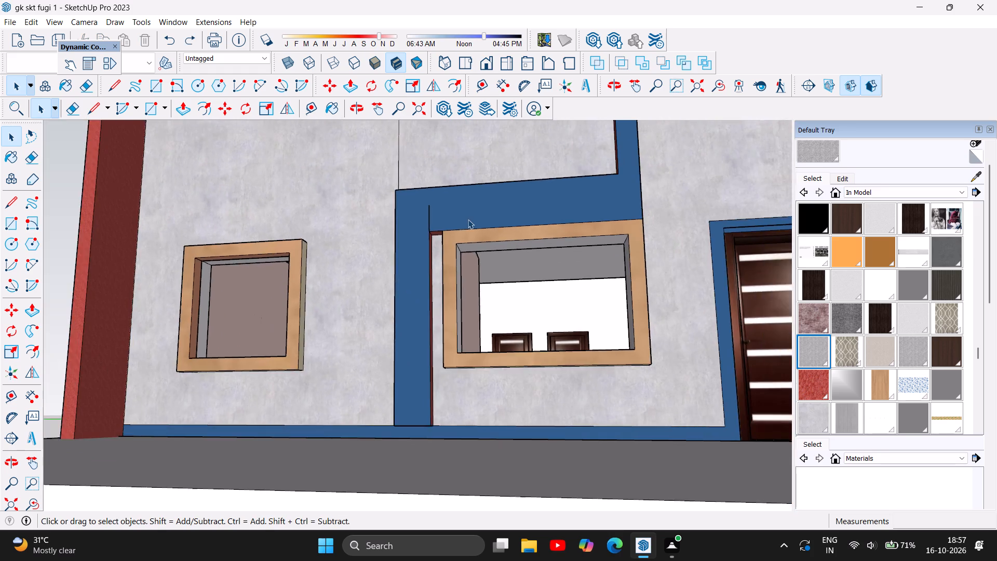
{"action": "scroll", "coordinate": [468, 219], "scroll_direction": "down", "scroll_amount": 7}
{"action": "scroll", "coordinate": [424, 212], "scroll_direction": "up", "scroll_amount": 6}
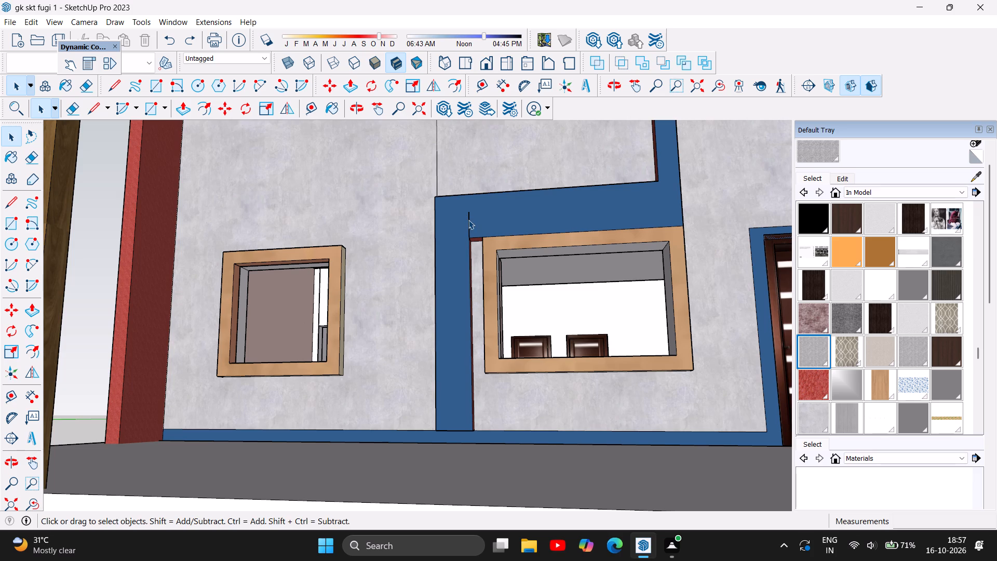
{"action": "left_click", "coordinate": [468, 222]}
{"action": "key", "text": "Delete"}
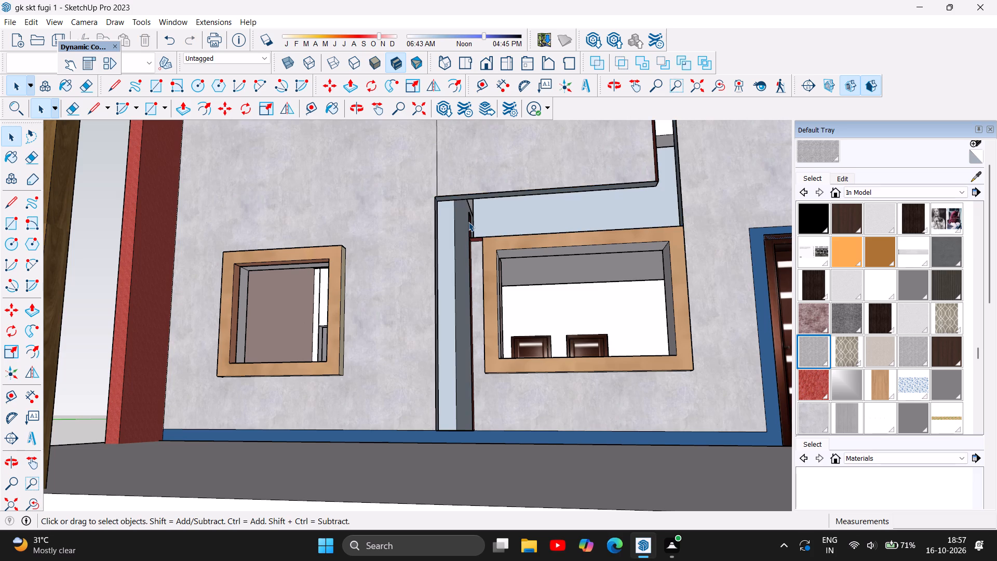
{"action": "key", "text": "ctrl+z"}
Push/Pull the small red underside above the gap beside the window frame 1' 3/16" up into the horizontal blue band.
{"action": "scroll", "coordinate": [468, 222], "scroll_direction": "up", "scroll_amount": 6}
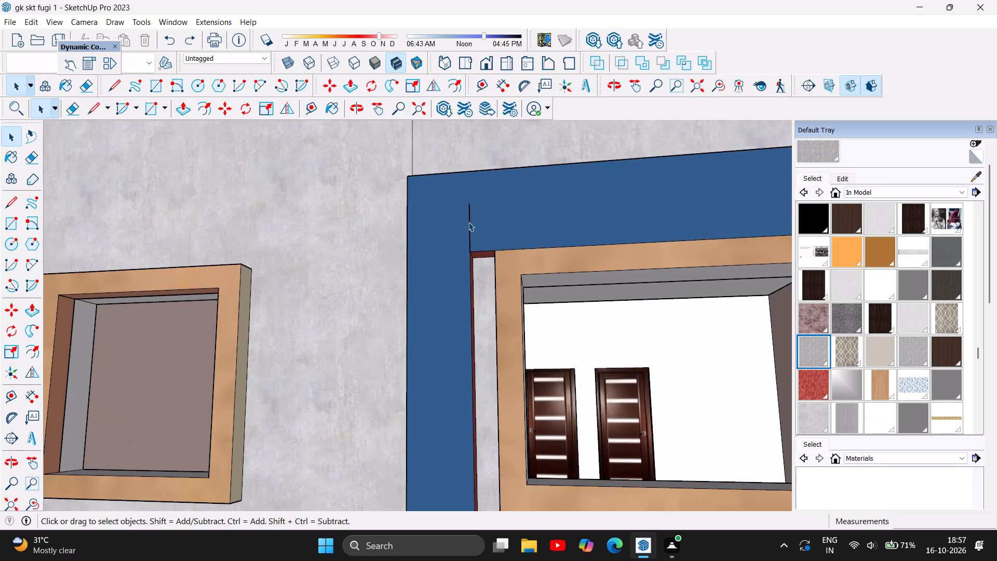
{"action": "scroll", "coordinate": [474, 243], "scroll_direction": "up", "scroll_amount": 11}
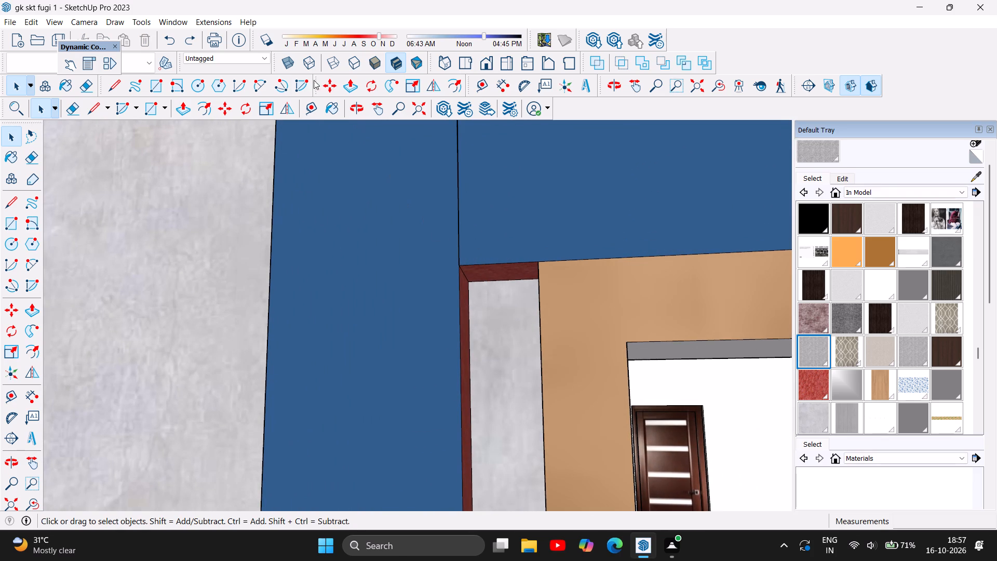
{"action": "left_click", "coordinate": [183, 110]}
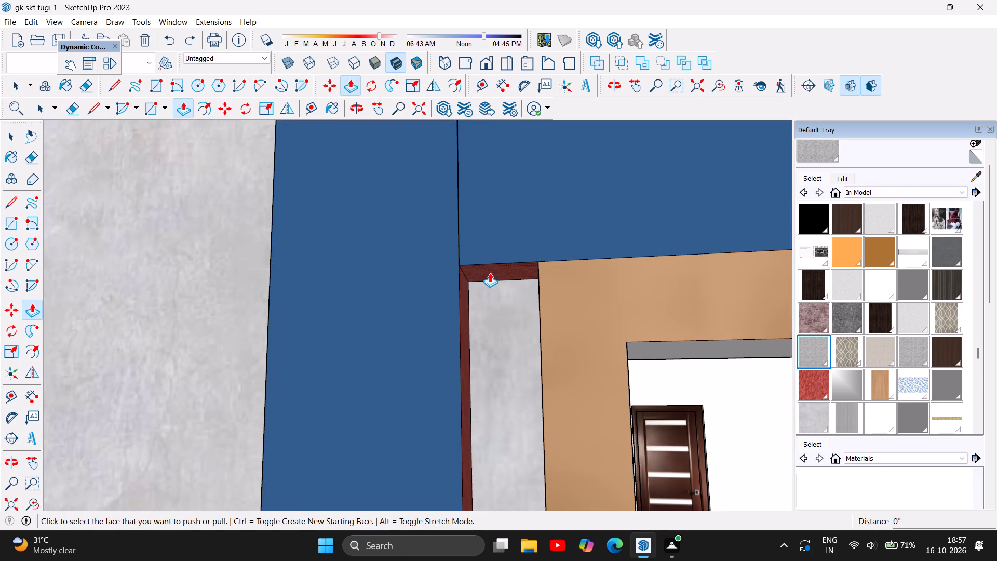
{"action": "left_click", "coordinate": [490, 273]}
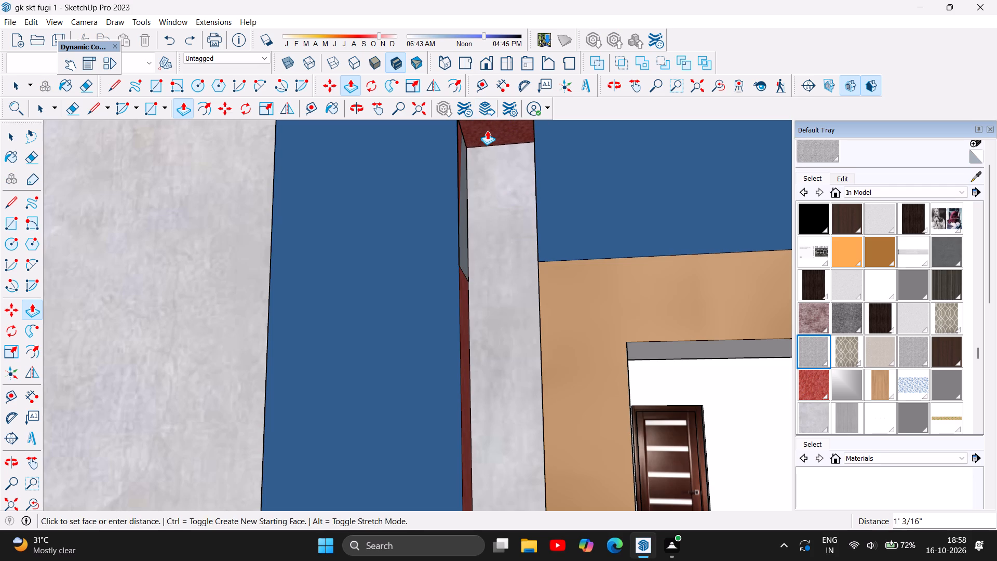
{"action": "left_click", "coordinate": [487, 130]}
Examine the slot beside the window frame, the blue bands and the overall front facade.
{"action": "scroll", "coordinate": [493, 232], "scroll_direction": "down", "scroll_amount": 12}
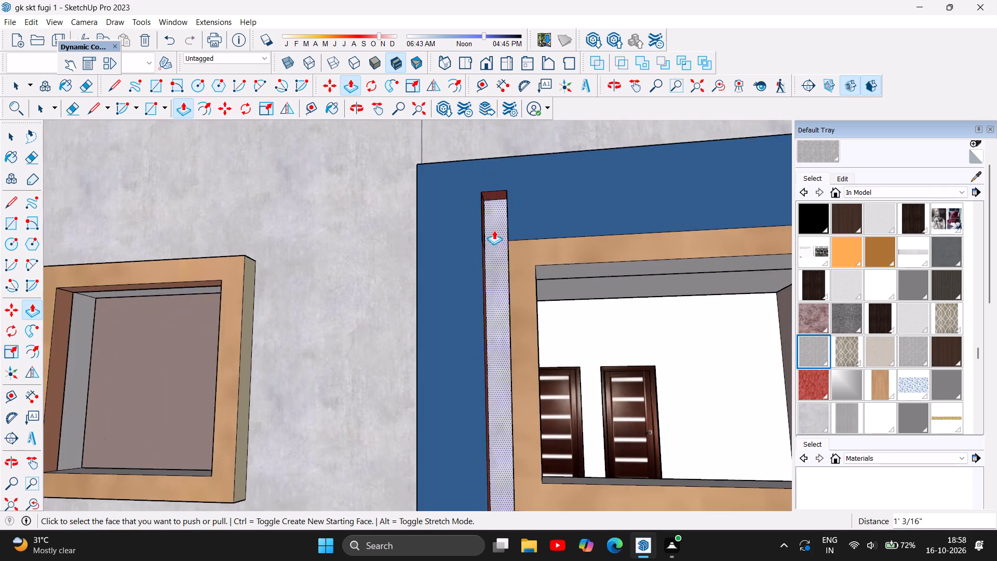
{"action": "scroll", "coordinate": [494, 230], "scroll_direction": "down", "scroll_amount": 12}
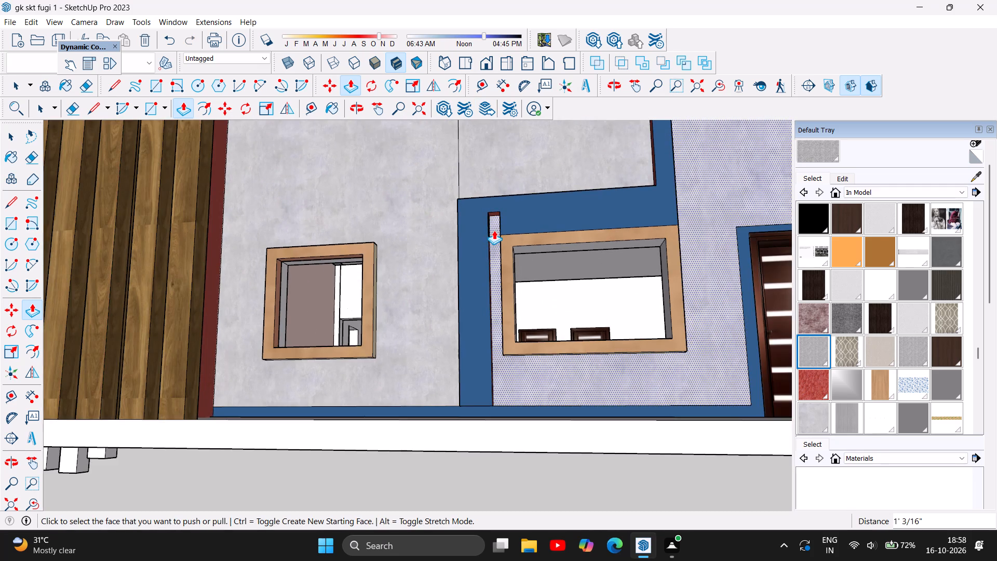
{"action": "scroll", "coordinate": [494, 230], "scroll_direction": "up", "scroll_amount": 2}
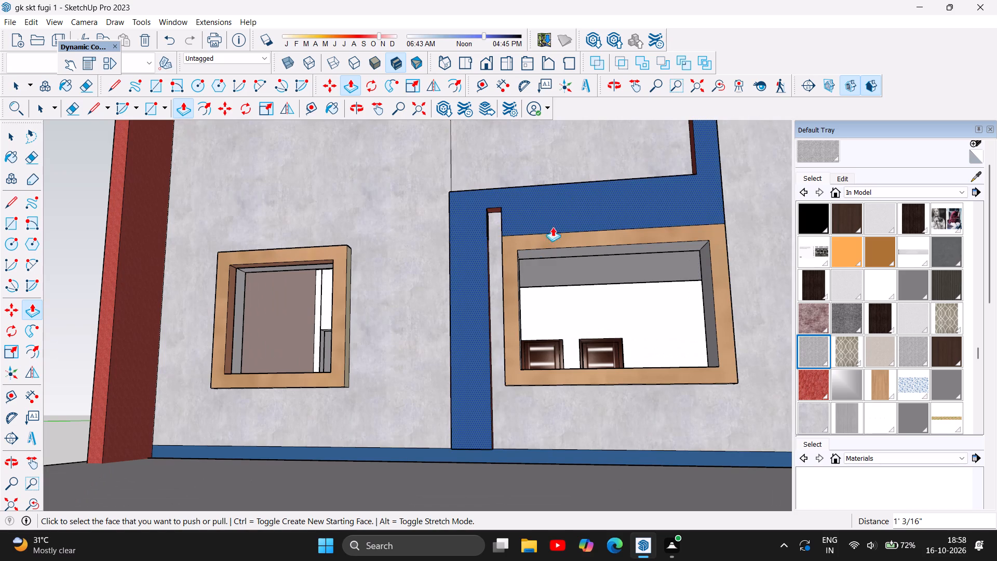
{"action": "scroll", "coordinate": [594, 412], "scroll_direction": "down", "scroll_amount": 16}
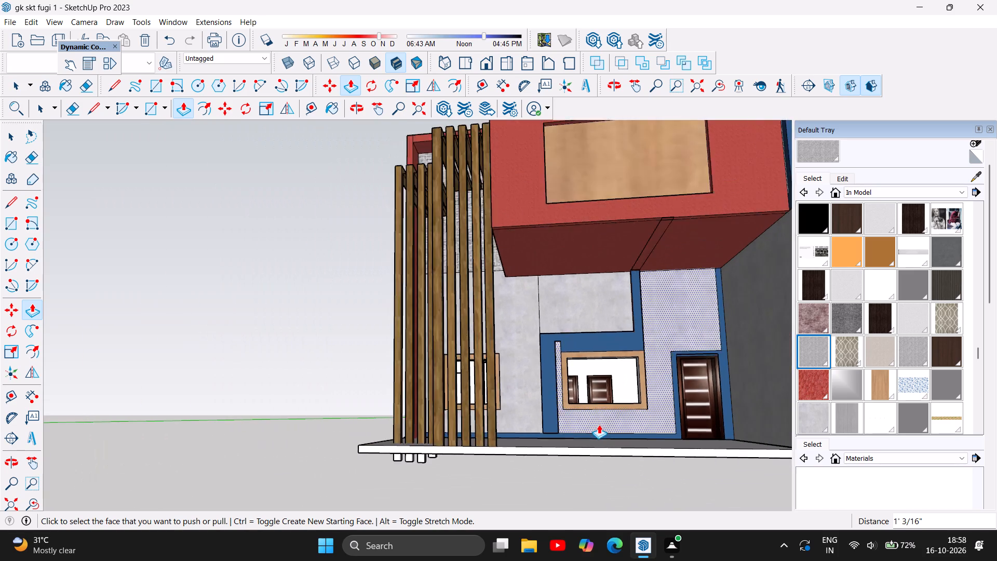
{"action": "scroll", "coordinate": [599, 424], "scroll_direction": "down", "scroll_amount": 3}
{"action": "scroll", "coordinate": [605, 466], "scroll_direction": "down", "scroll_amount": 5}
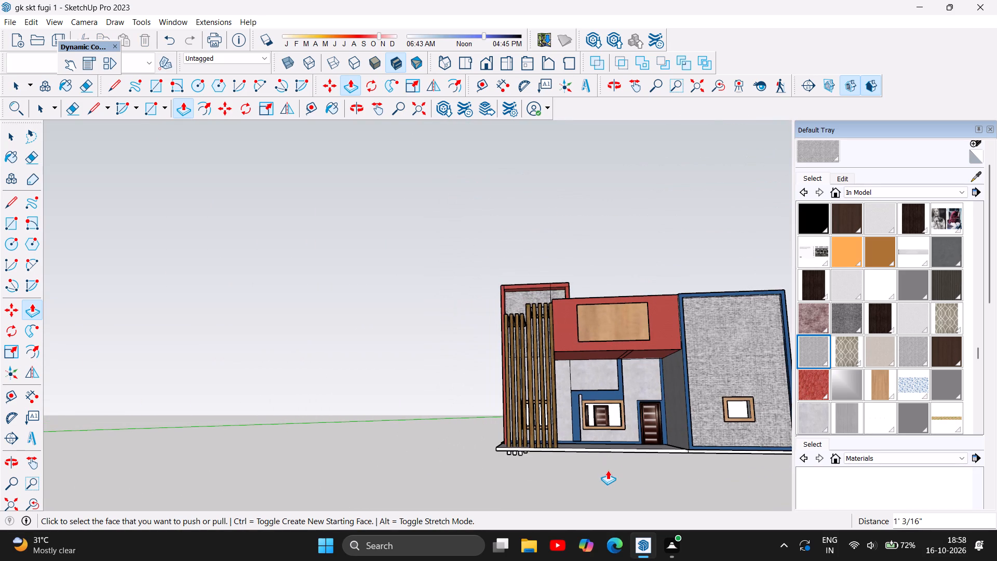
{"action": "scroll", "coordinate": [619, 364], "scroll_direction": "up", "scroll_amount": 10}
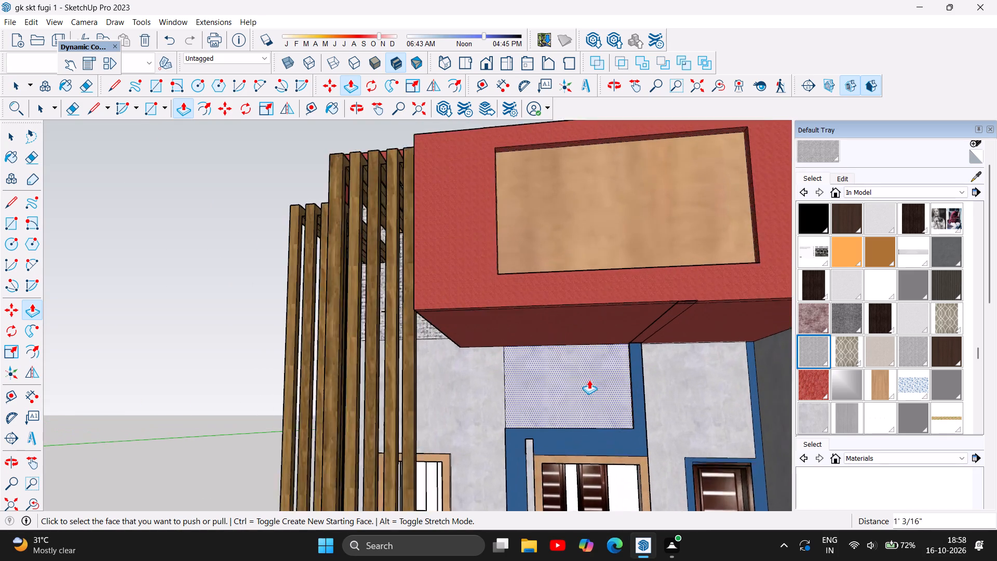
Push/Pull the red side face of the vertical blue band above the window 8' 5/8" across the grey wall to the other band's outer edge.
{"action": "scroll", "coordinate": [589, 380], "scroll_direction": "up", "scroll_amount": 8}
{"action": "scroll", "coordinate": [634, 392], "scroll_direction": "up", "scroll_amount": 7}
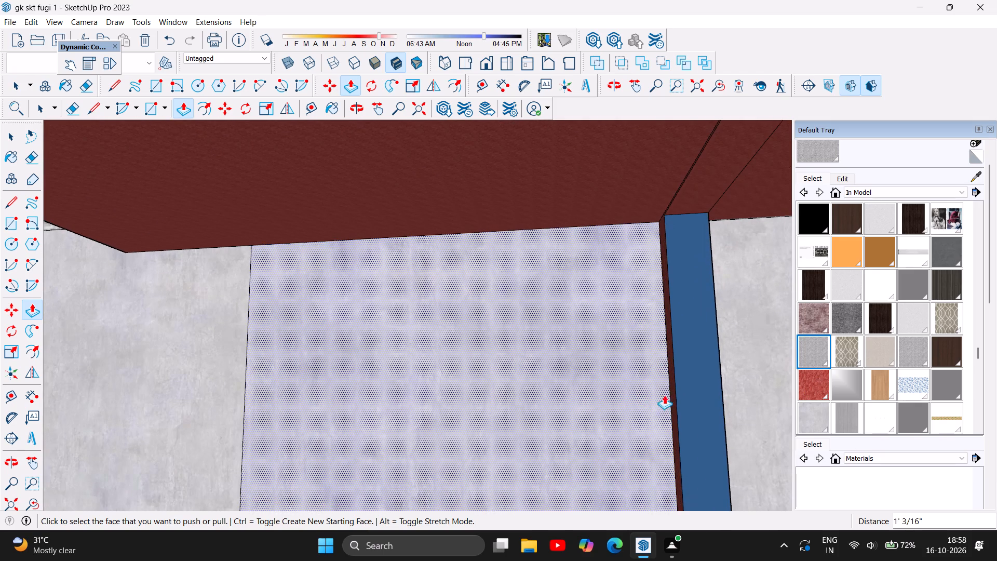
{"action": "left_click", "coordinate": [675, 391]}
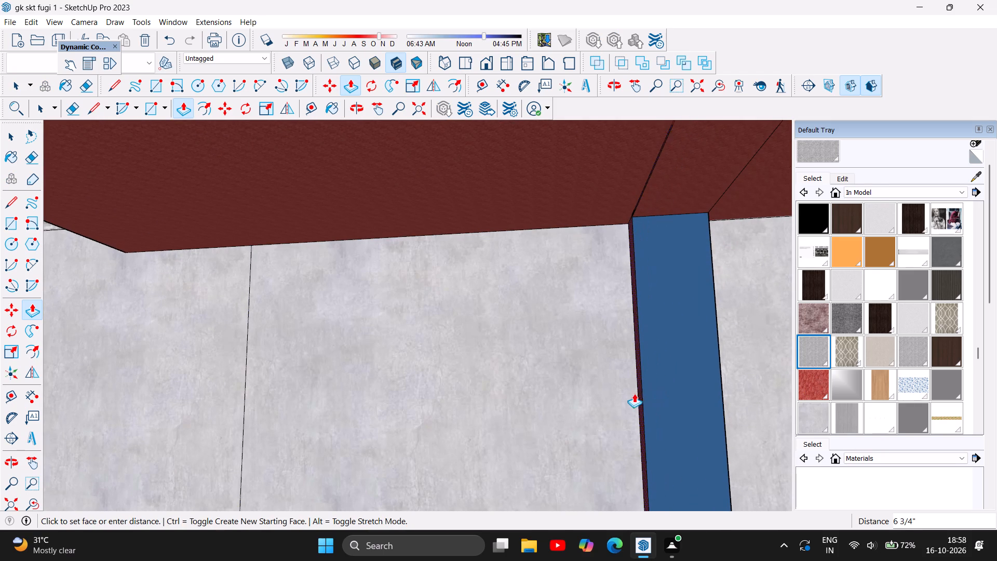
{"action": "scroll", "coordinate": [631, 393], "scroll_direction": "down", "scroll_amount": 4}
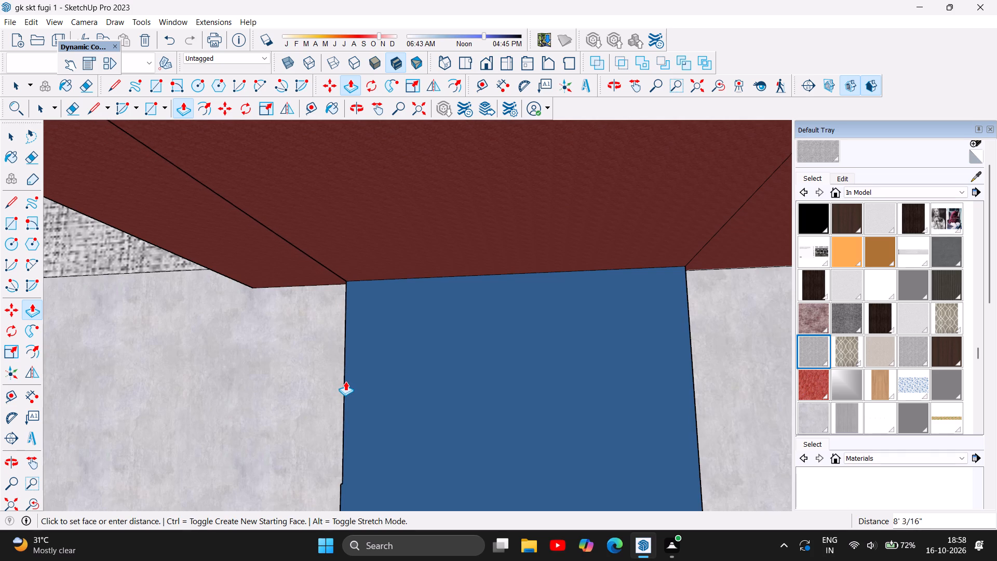
{"action": "scroll", "coordinate": [347, 425], "scroll_direction": "up", "scroll_amount": 5}
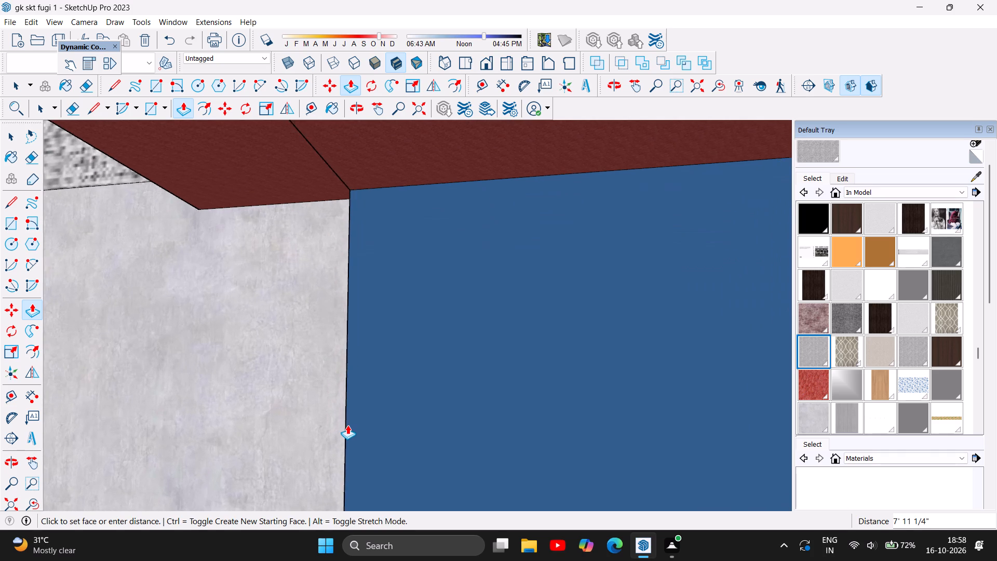
{"action": "scroll", "coordinate": [344, 392], "scroll_direction": "down", "scroll_amount": 10}
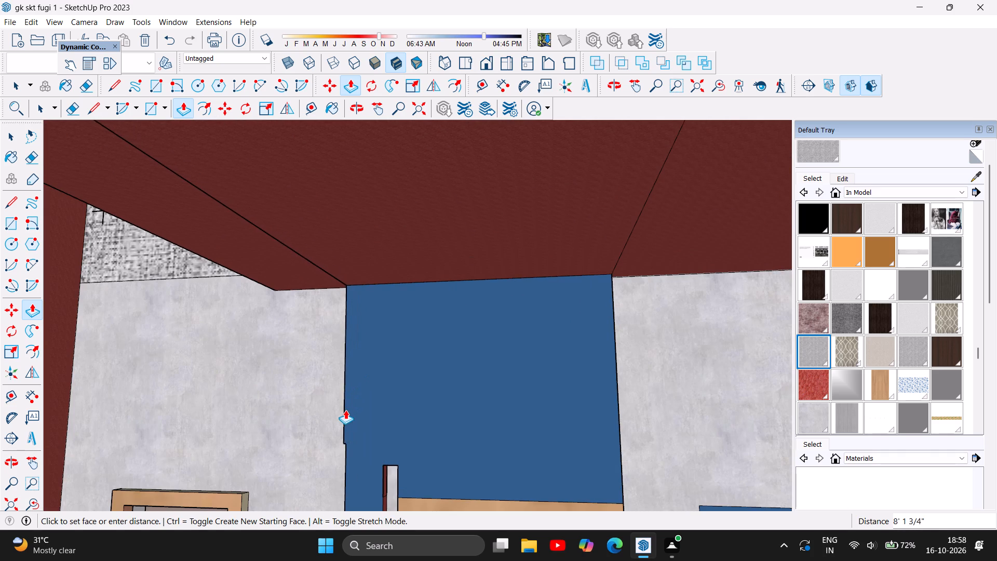
{"action": "scroll", "coordinate": [345, 433], "scroll_direction": "up", "scroll_amount": 6}
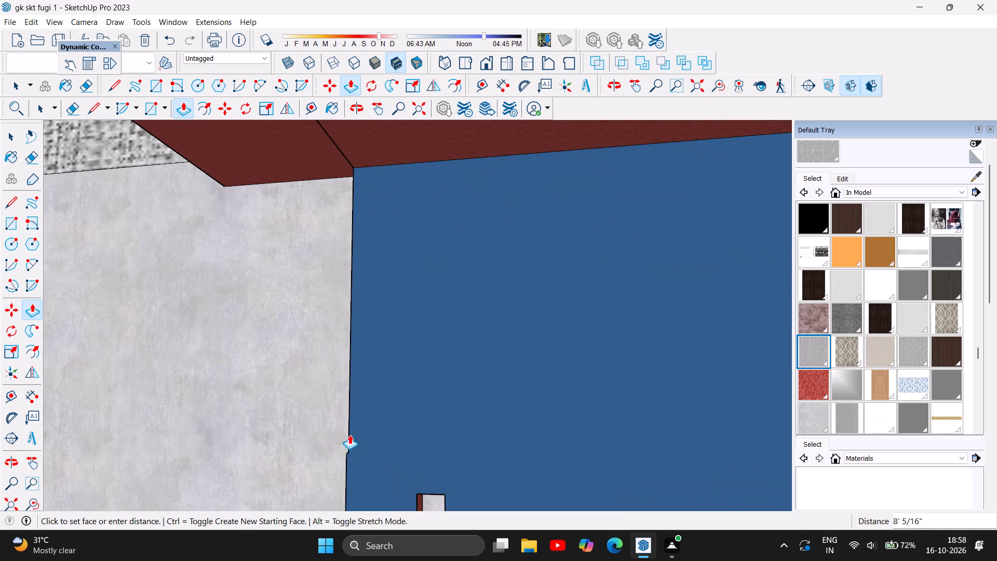
{"action": "left_click", "coordinate": [348, 437]}
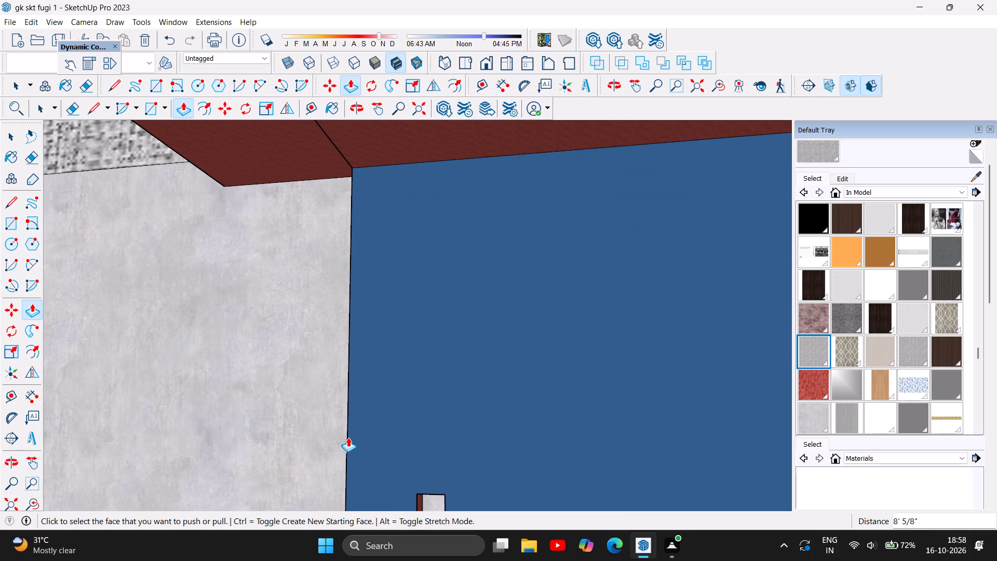
Push/Pull the red side face of the lower vertical blue band about 5 11/16" across the gap to the window frame.
{"action": "scroll", "coordinate": [379, 393], "scroll_direction": "down", "scroll_amount": 13}
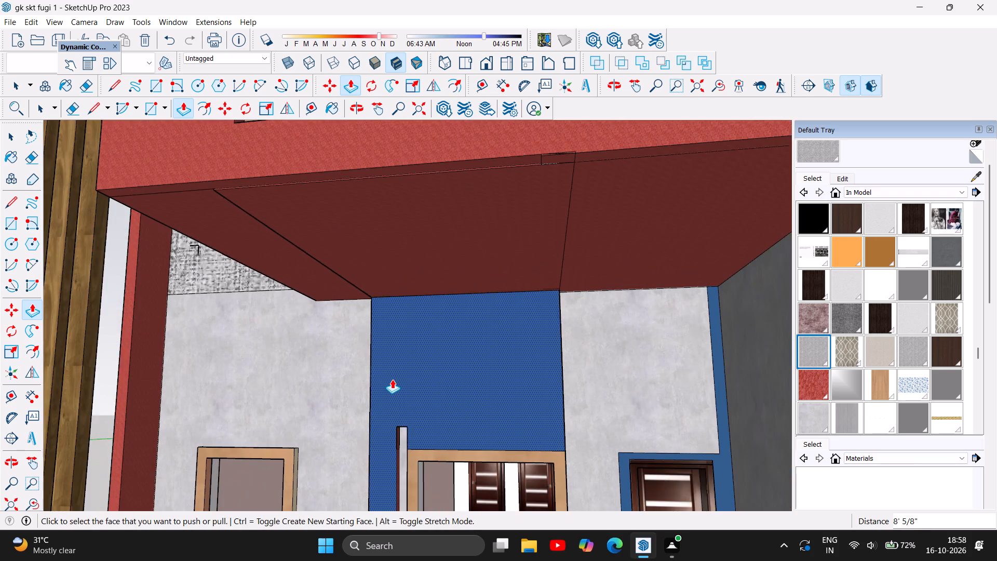
{"action": "scroll", "coordinate": [392, 379], "scroll_direction": "down", "scroll_amount": 9}
{"action": "scroll", "coordinate": [501, 407], "scroll_direction": "down", "scroll_amount": 4}
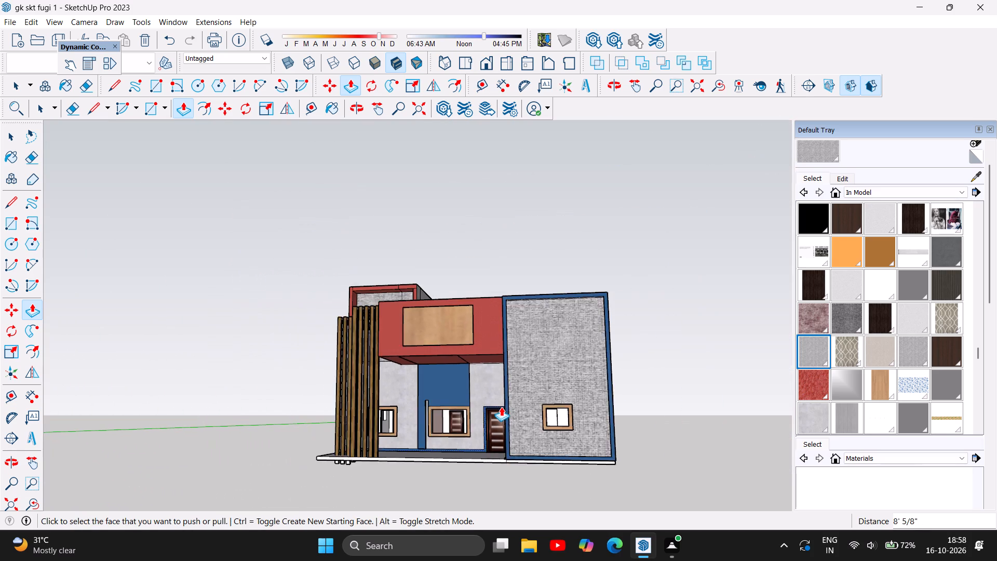
{"action": "scroll", "coordinate": [501, 407], "scroll_direction": "down", "scroll_amount": 1}
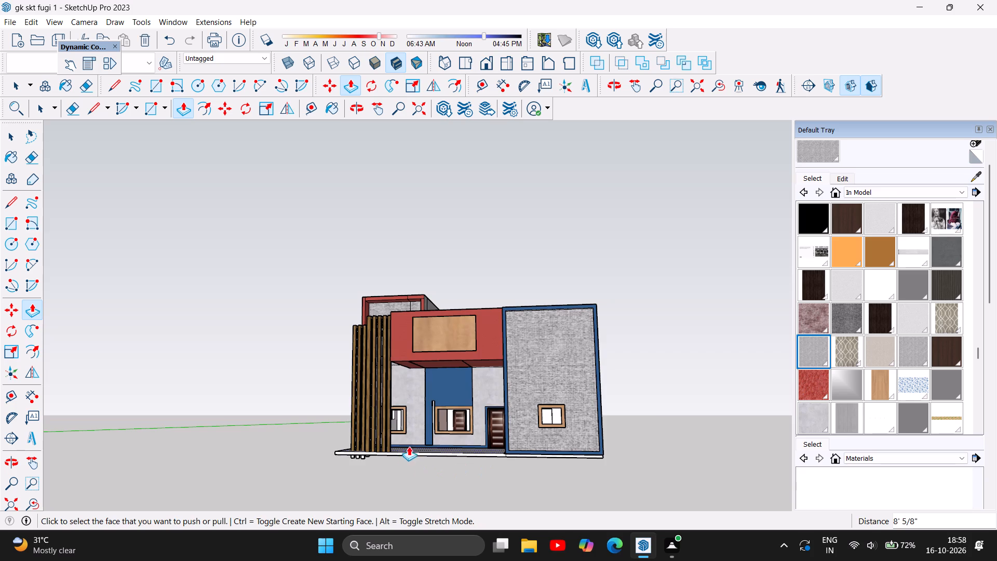
{"action": "scroll", "coordinate": [420, 435], "scroll_direction": "up", "scroll_amount": 19}
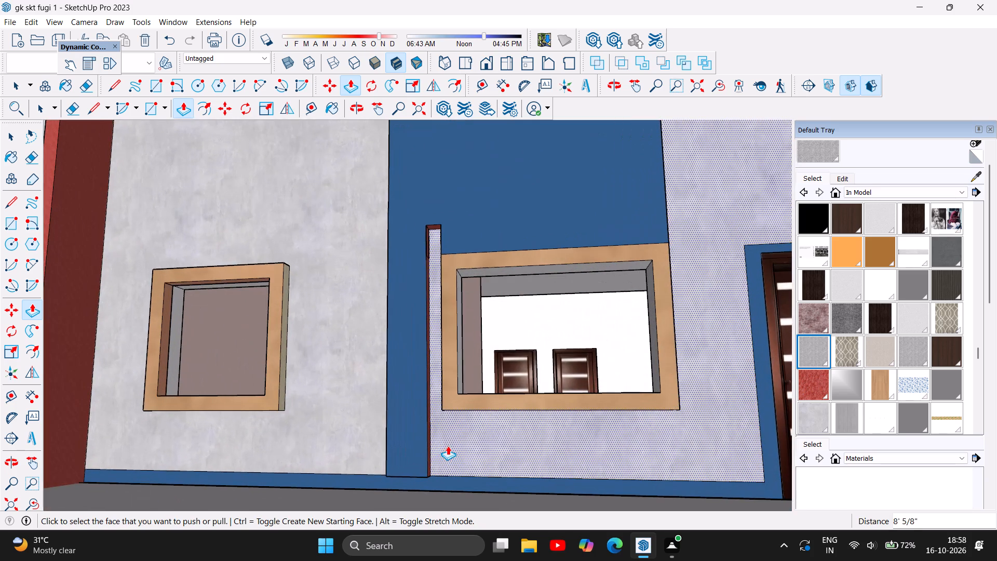
{"action": "scroll", "coordinate": [465, 454], "scroll_direction": "up", "scroll_amount": 10}
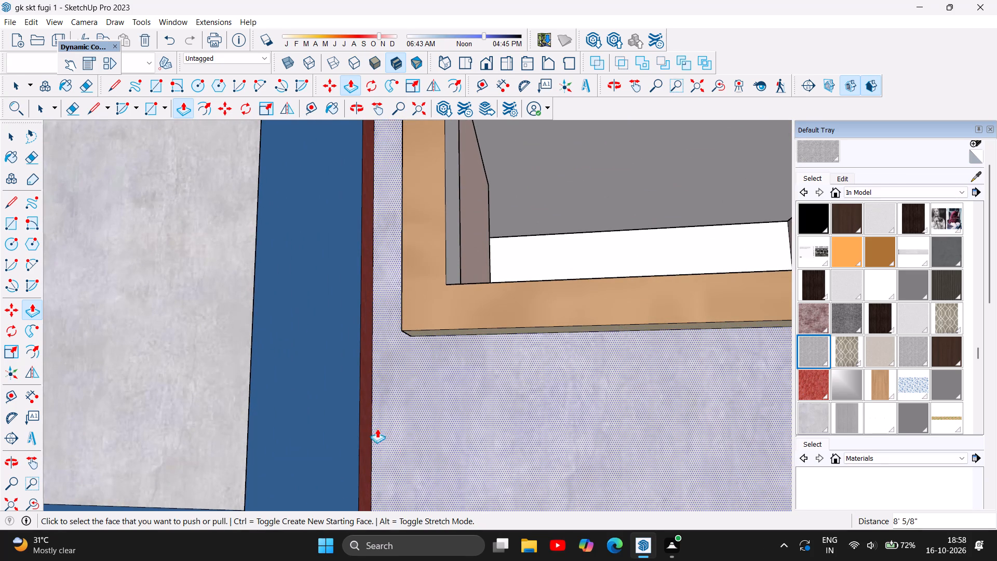
{"action": "left_click", "coordinate": [367, 428]}
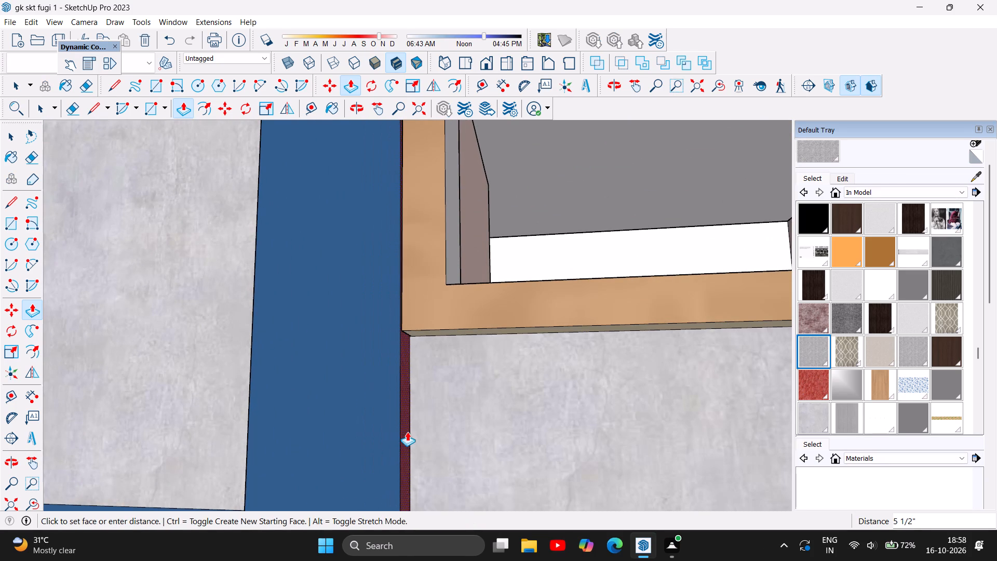
{"action": "left_click", "coordinate": [411, 428]}
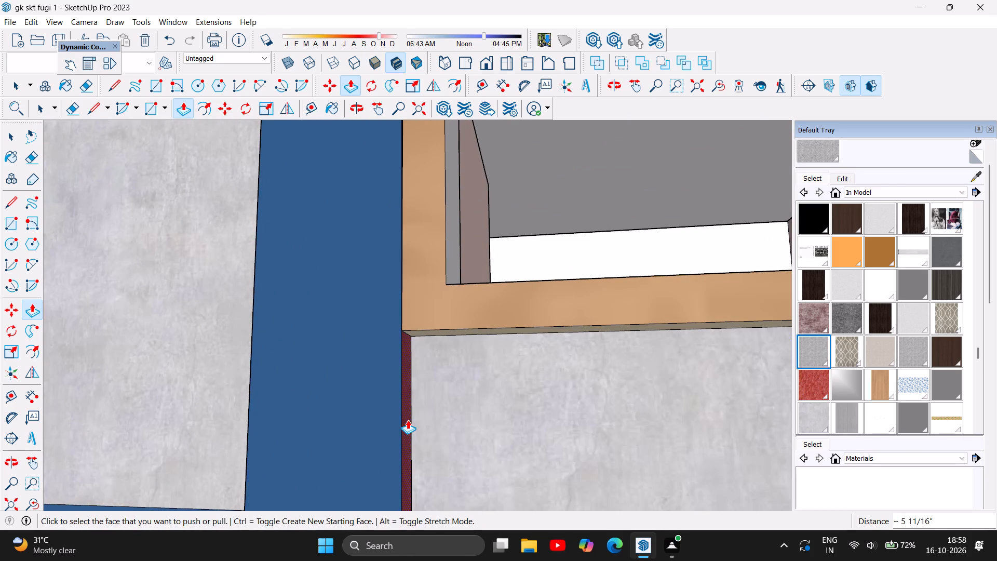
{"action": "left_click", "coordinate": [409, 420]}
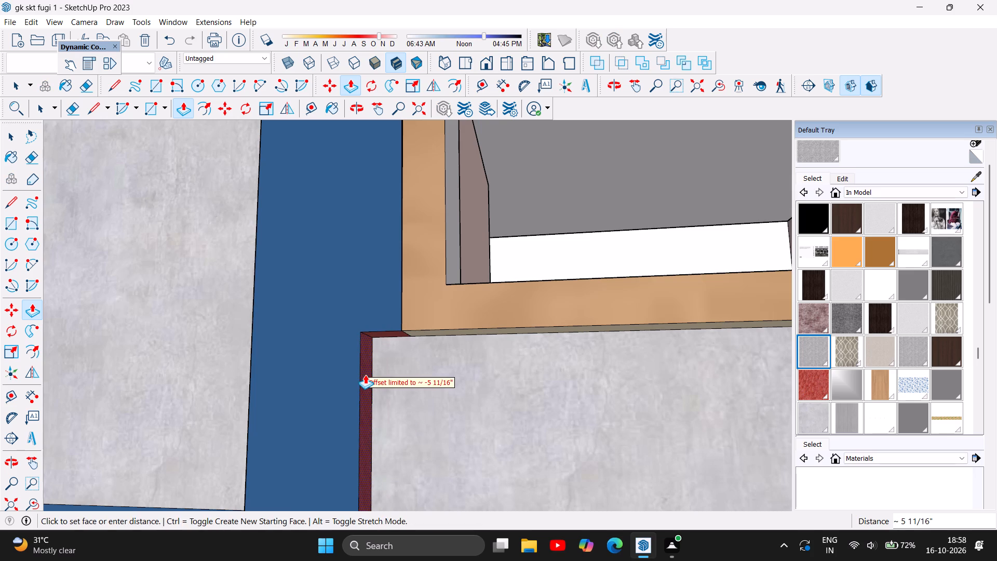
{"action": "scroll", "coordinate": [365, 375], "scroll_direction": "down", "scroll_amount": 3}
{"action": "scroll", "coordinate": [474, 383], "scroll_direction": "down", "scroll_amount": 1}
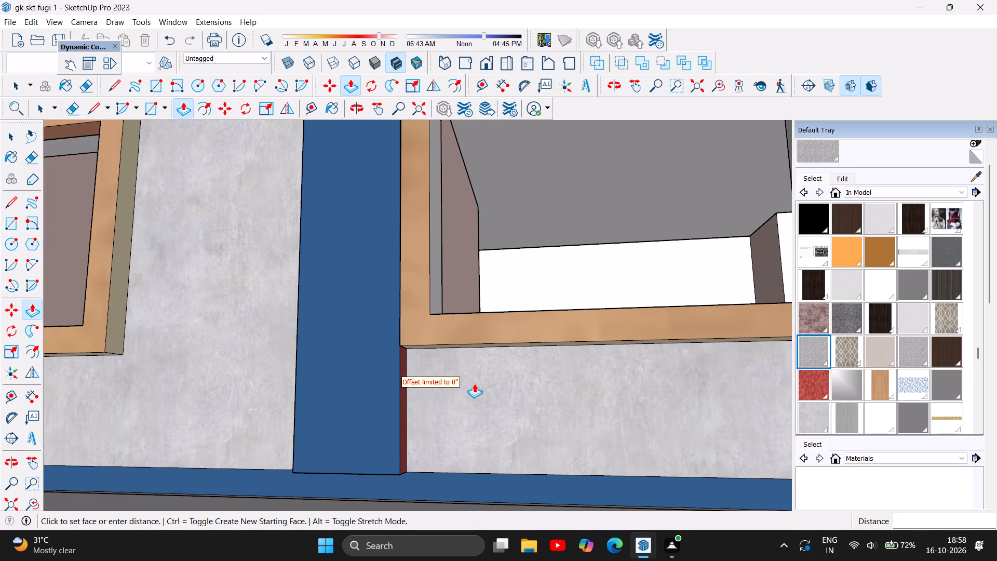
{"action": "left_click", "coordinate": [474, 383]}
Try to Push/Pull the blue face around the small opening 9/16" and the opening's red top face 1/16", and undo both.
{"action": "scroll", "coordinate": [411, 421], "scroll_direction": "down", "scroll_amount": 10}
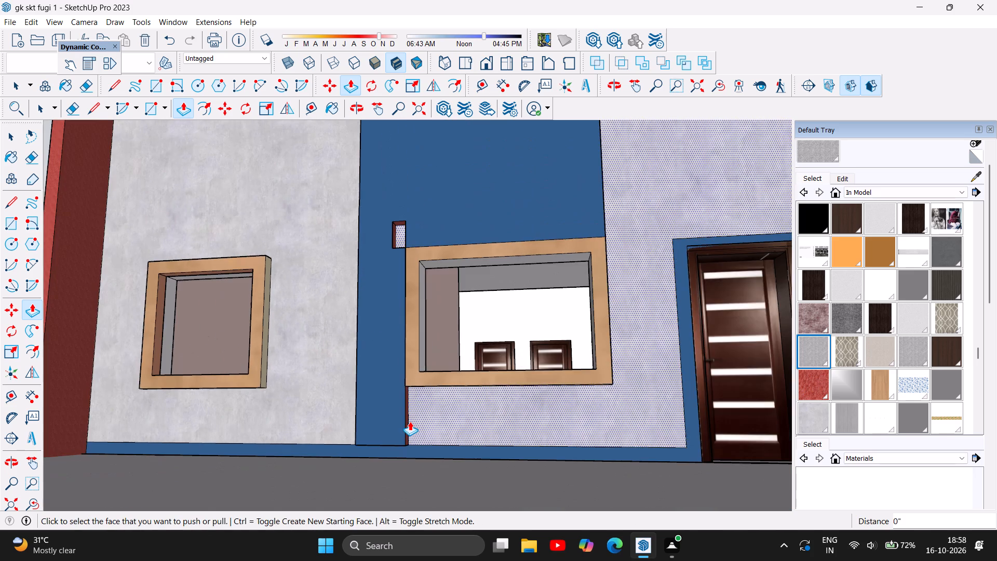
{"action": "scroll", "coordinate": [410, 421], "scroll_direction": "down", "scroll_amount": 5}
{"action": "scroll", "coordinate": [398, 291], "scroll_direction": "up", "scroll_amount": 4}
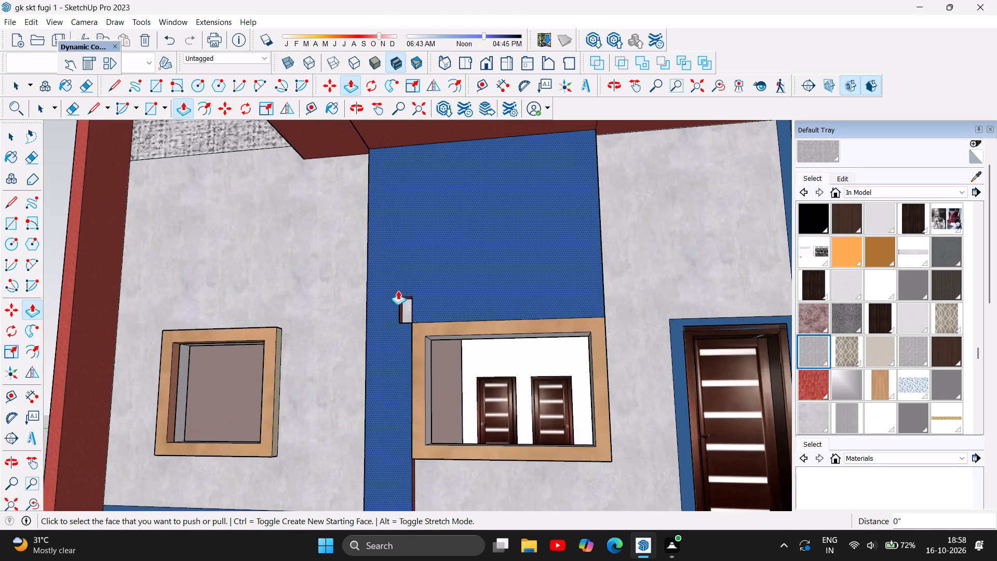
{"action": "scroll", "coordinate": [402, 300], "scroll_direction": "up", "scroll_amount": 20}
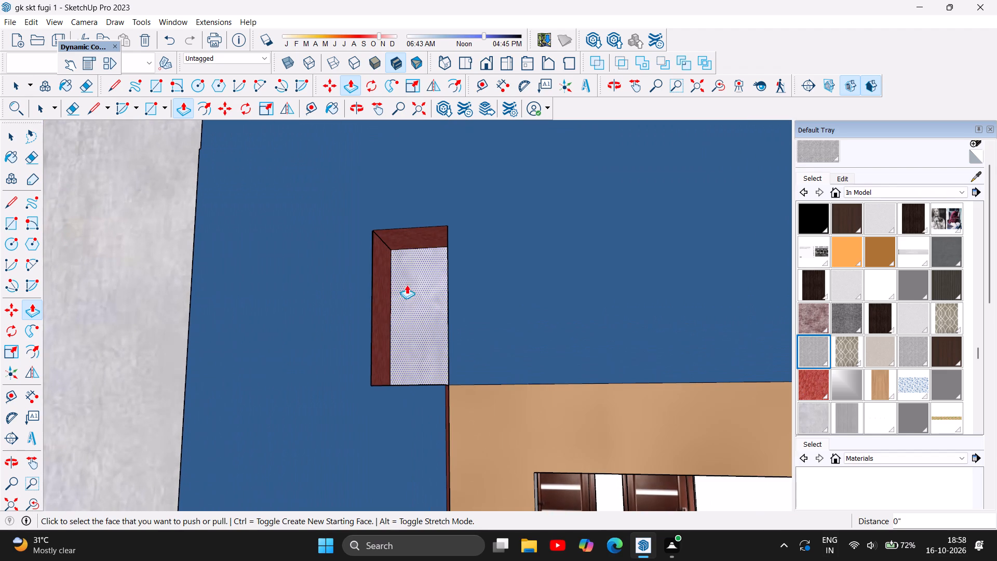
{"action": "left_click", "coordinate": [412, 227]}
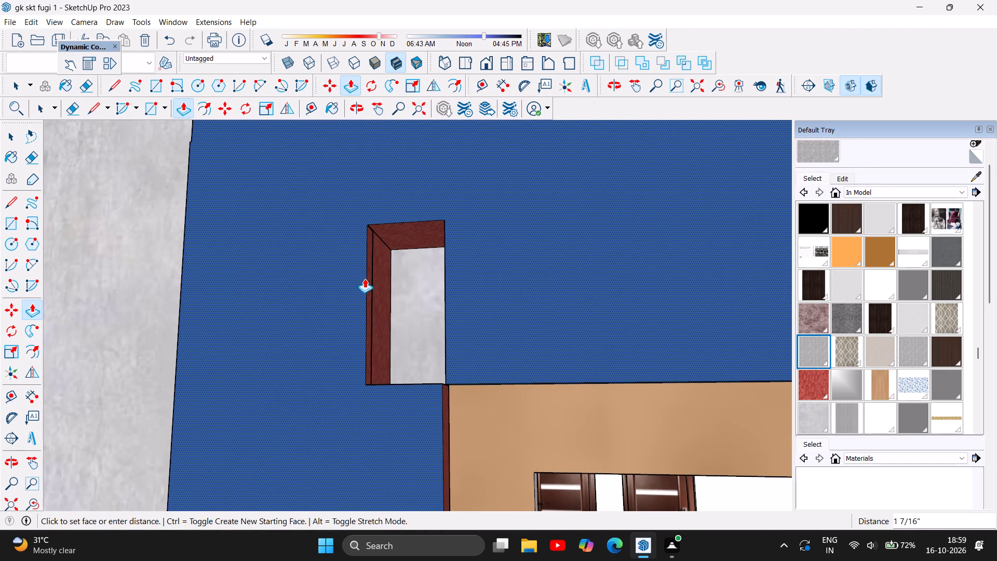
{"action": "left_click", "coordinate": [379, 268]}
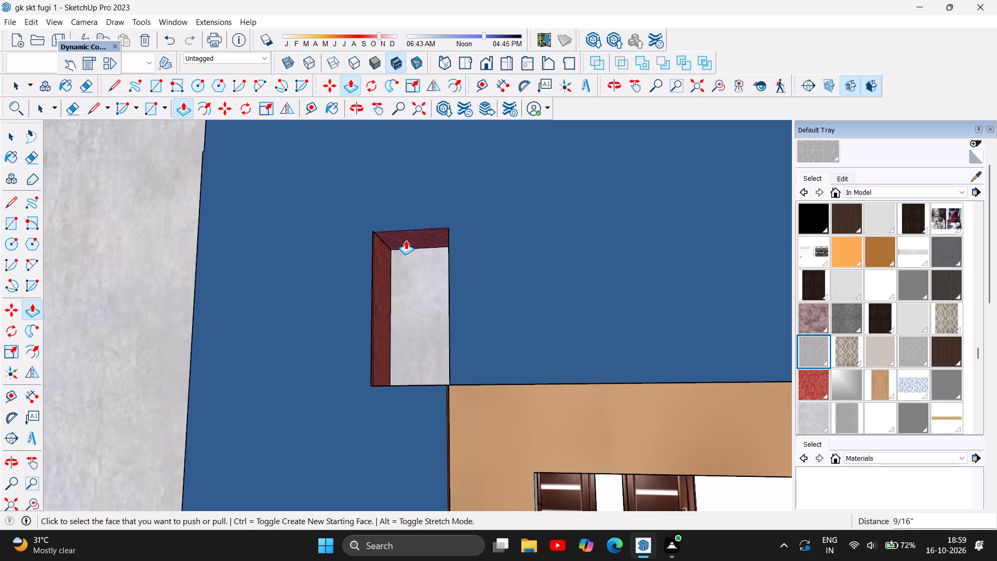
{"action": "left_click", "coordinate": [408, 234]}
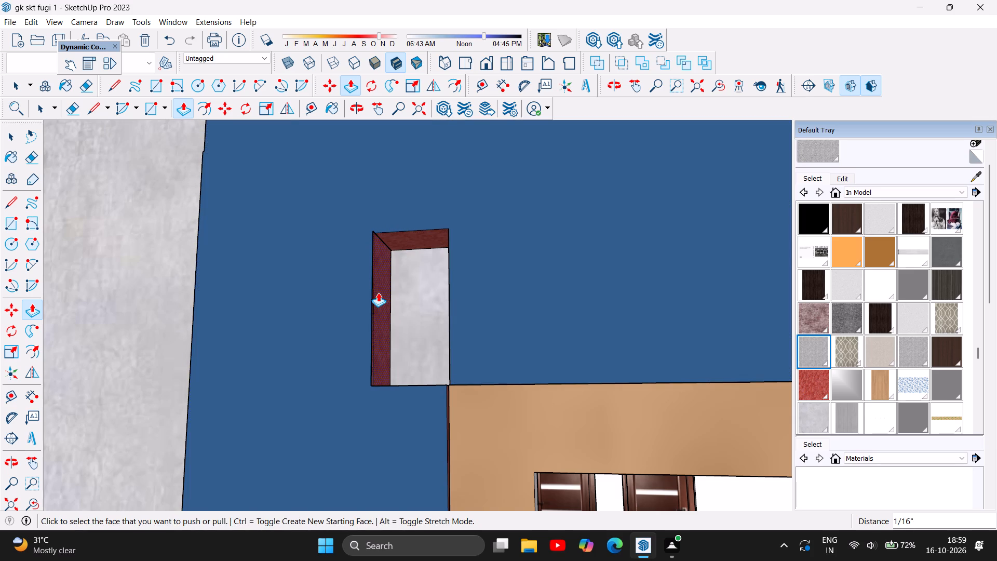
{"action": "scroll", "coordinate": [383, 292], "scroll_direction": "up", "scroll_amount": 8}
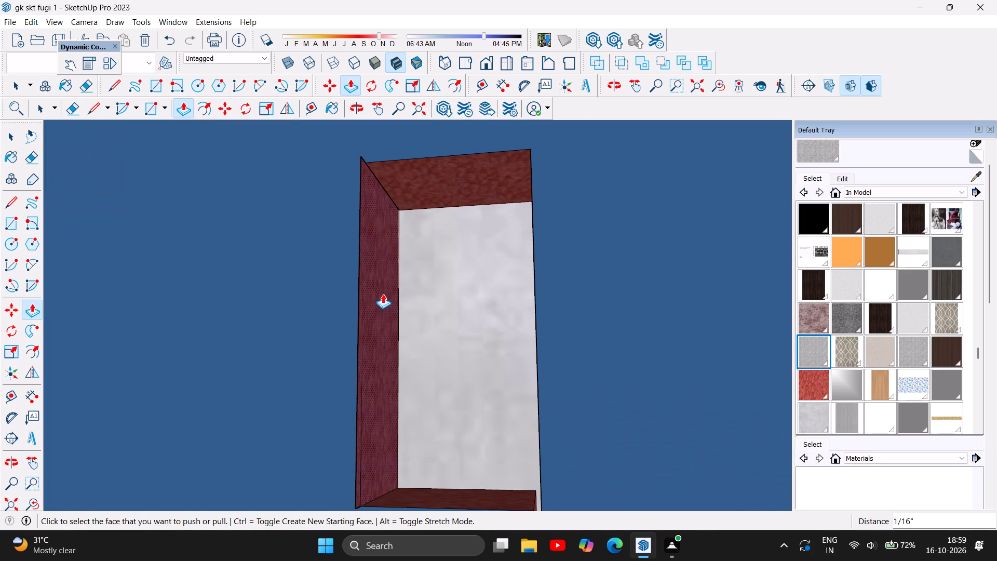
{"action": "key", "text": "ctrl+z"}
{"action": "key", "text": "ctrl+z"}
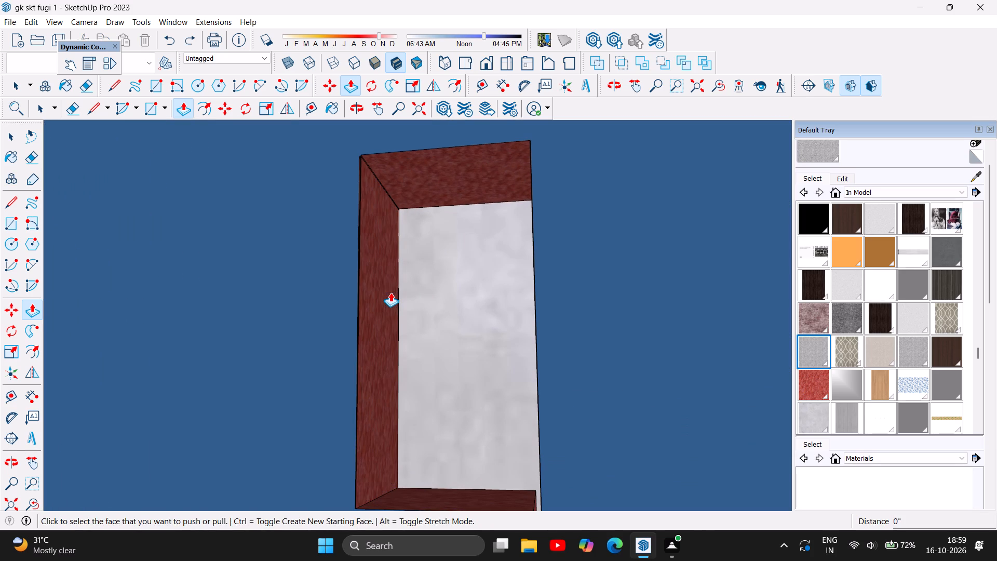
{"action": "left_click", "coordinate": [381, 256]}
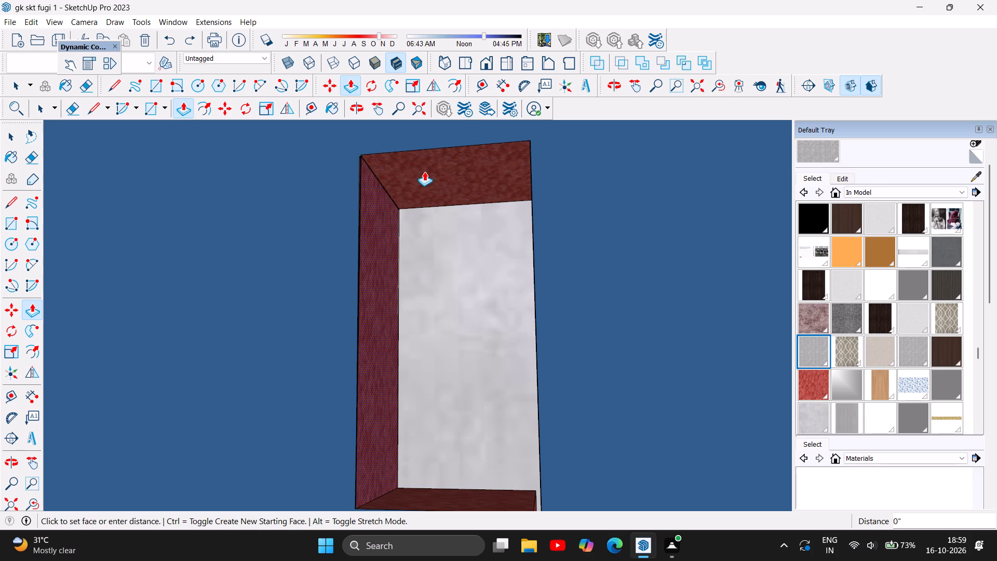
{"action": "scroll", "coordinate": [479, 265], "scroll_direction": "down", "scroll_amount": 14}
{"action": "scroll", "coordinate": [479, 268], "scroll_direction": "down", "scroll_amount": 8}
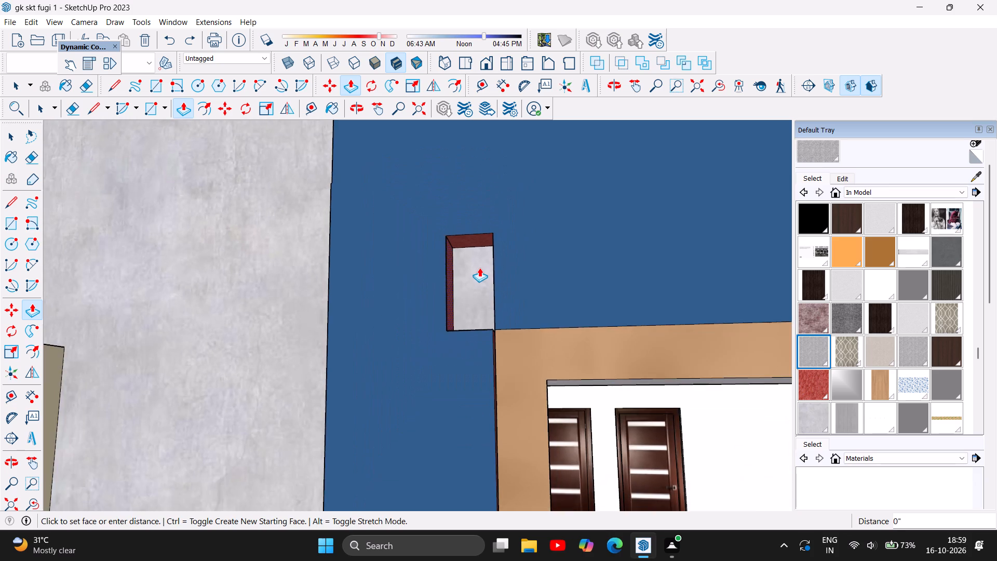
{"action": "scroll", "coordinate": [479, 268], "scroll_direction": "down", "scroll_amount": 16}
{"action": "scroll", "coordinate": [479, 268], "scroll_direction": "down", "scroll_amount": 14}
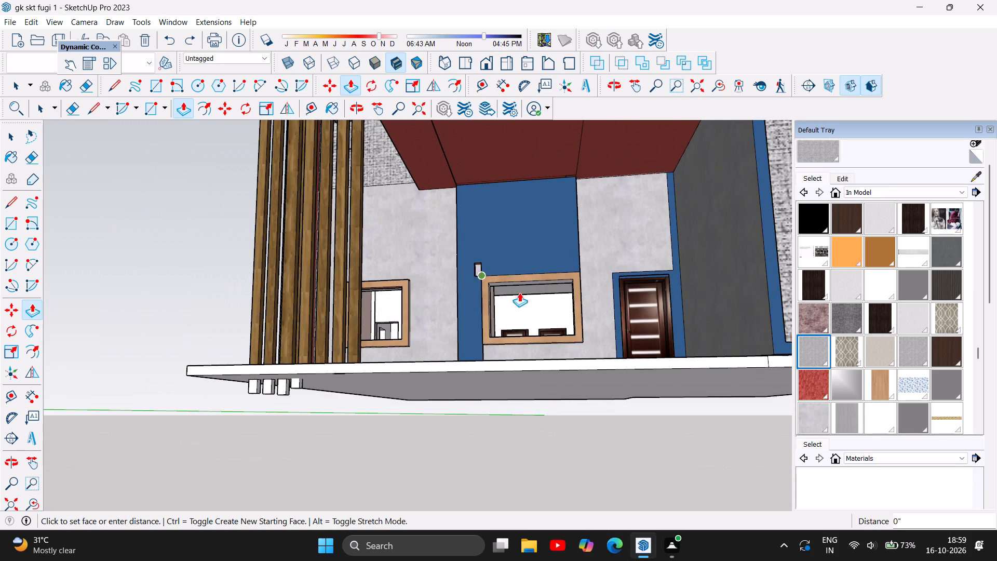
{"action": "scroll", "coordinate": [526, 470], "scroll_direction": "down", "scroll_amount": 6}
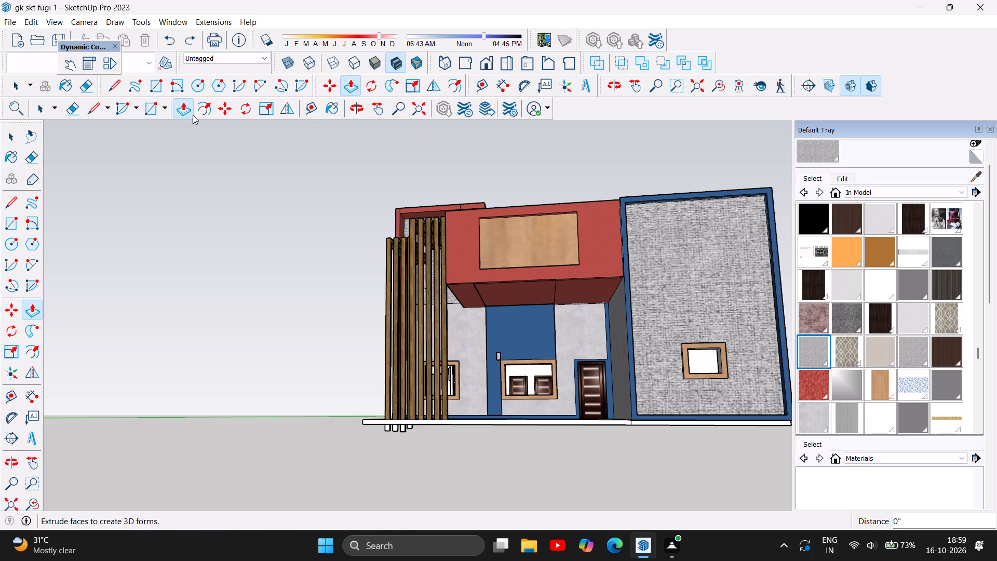
Examine the small opening beside the window frame's upper corner and the blue bands around it.
{"action": "left_click", "coordinate": [363, 113]}
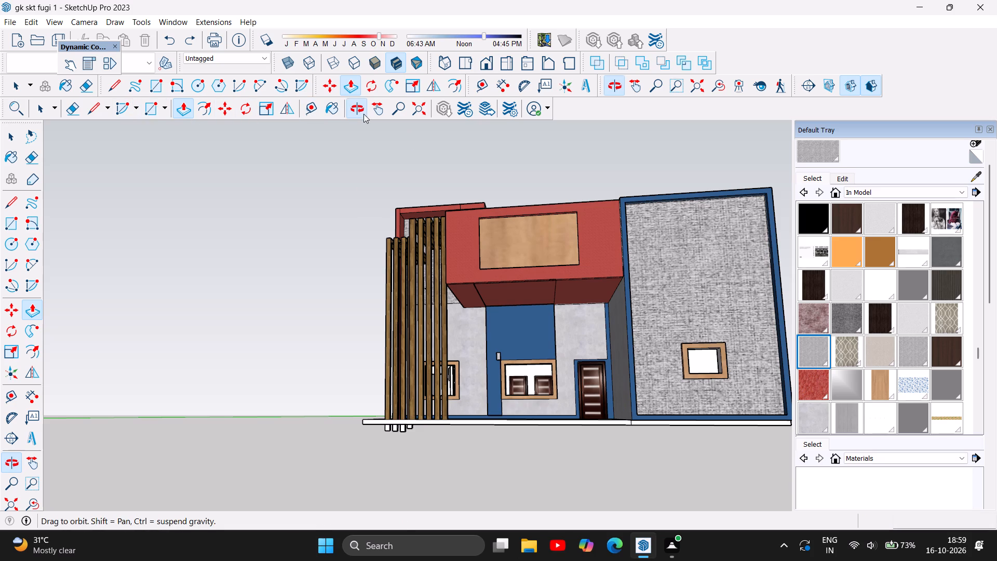
{"action": "left_click_drag", "start_coordinate": [303, 327], "coordinate": [358, 411]}
{"action": "scroll", "coordinate": [541, 418], "scroll_direction": "up", "scroll_amount": 5}
{"action": "scroll", "coordinate": [576, 364], "scroll_direction": "up", "scroll_amount": 5}
{"action": "scroll", "coordinate": [443, 423], "scroll_direction": "up", "scroll_amount": 4}
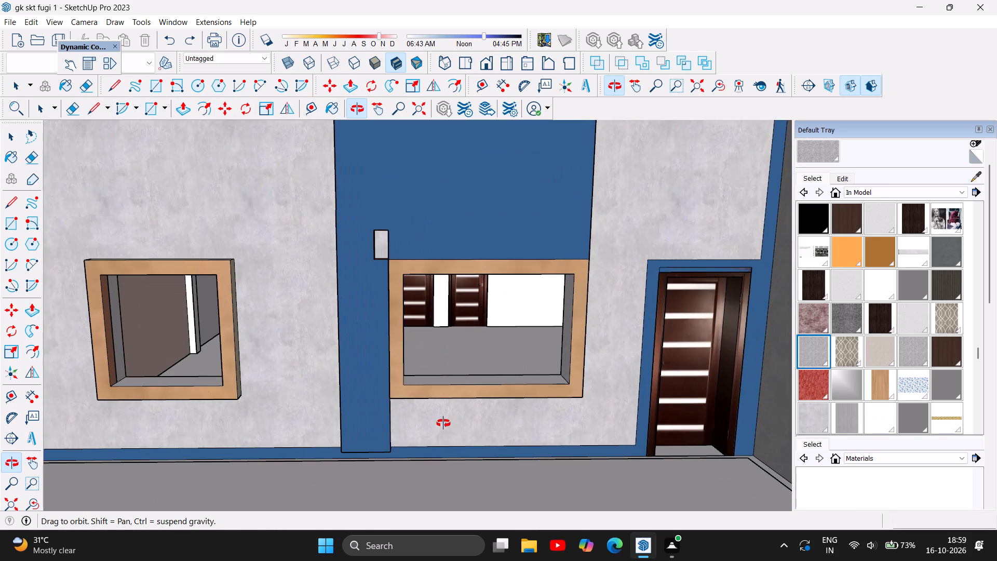
{"action": "scroll", "coordinate": [443, 423], "scroll_direction": "up", "scroll_amount": 1}
{"action": "scroll", "coordinate": [379, 410], "scroll_direction": "up", "scroll_amount": 1}
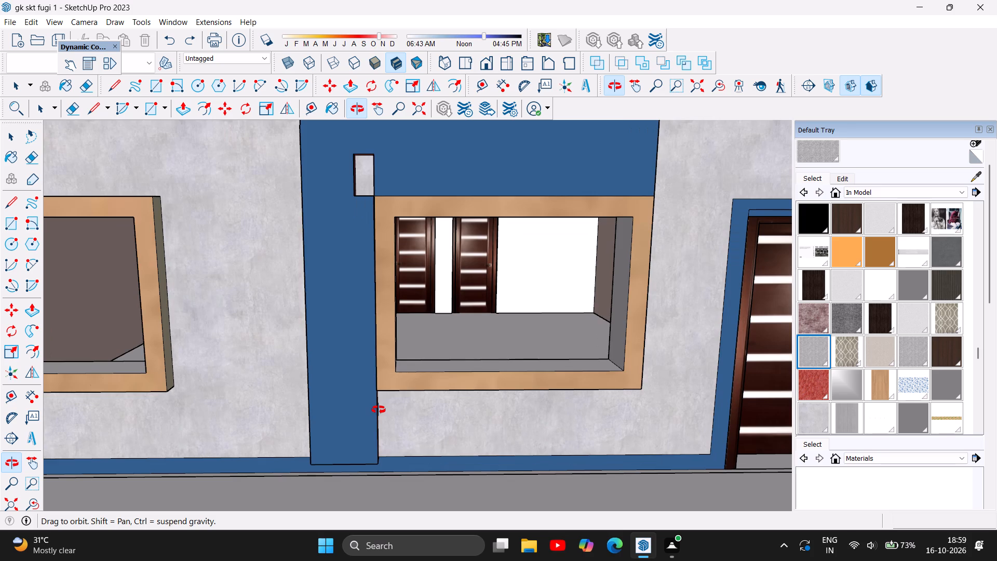
{"action": "scroll", "coordinate": [379, 410], "scroll_direction": "down", "scroll_amount": 3}
{"action": "scroll", "coordinate": [367, 223], "scroll_direction": "up", "scroll_amount": 9}
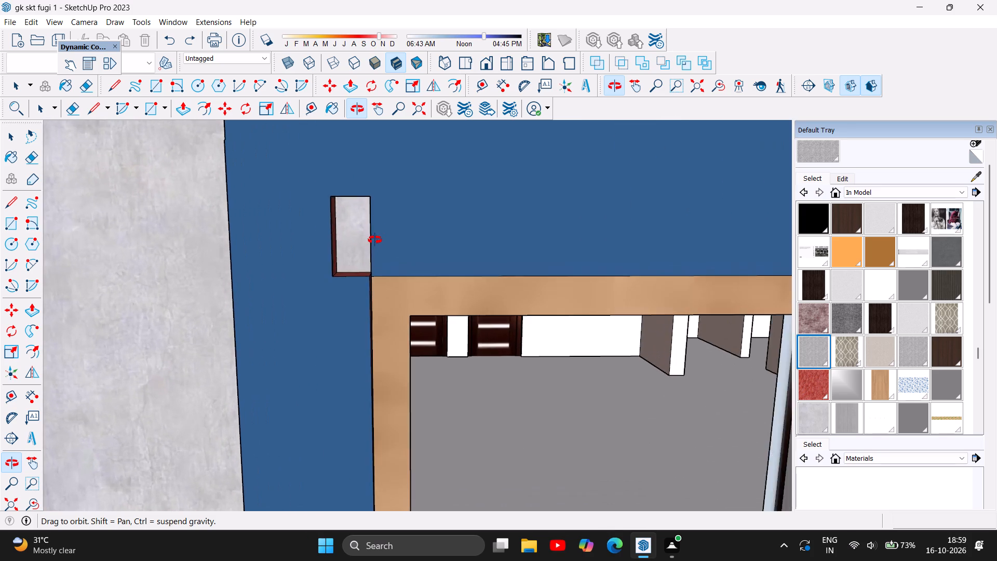
{"action": "scroll", "coordinate": [375, 240], "scroll_direction": "up", "scroll_amount": 6}
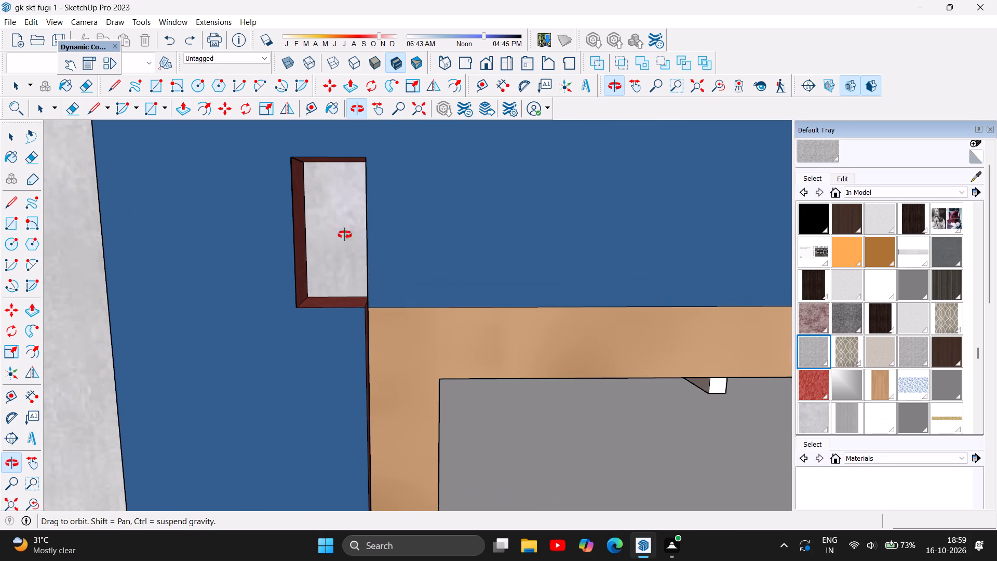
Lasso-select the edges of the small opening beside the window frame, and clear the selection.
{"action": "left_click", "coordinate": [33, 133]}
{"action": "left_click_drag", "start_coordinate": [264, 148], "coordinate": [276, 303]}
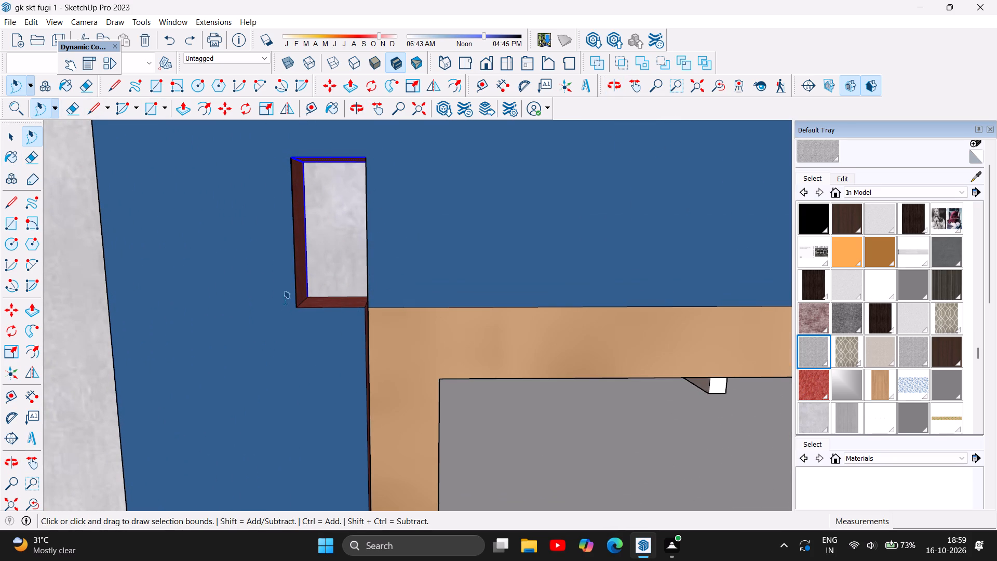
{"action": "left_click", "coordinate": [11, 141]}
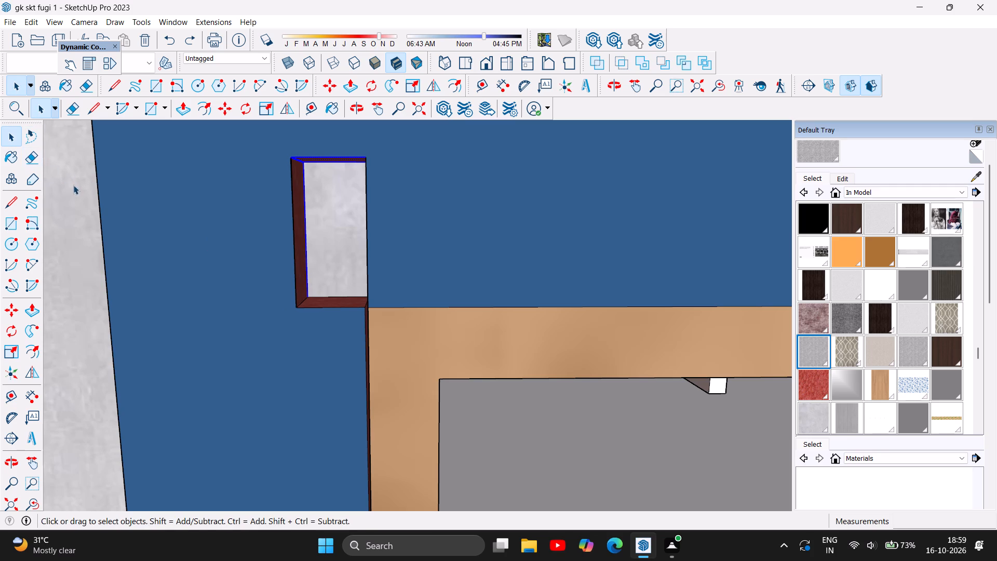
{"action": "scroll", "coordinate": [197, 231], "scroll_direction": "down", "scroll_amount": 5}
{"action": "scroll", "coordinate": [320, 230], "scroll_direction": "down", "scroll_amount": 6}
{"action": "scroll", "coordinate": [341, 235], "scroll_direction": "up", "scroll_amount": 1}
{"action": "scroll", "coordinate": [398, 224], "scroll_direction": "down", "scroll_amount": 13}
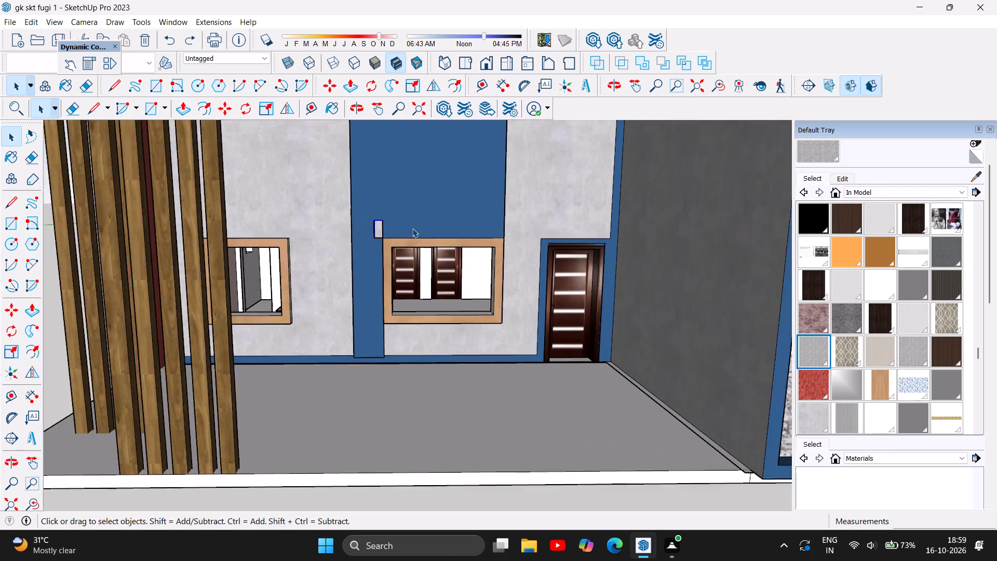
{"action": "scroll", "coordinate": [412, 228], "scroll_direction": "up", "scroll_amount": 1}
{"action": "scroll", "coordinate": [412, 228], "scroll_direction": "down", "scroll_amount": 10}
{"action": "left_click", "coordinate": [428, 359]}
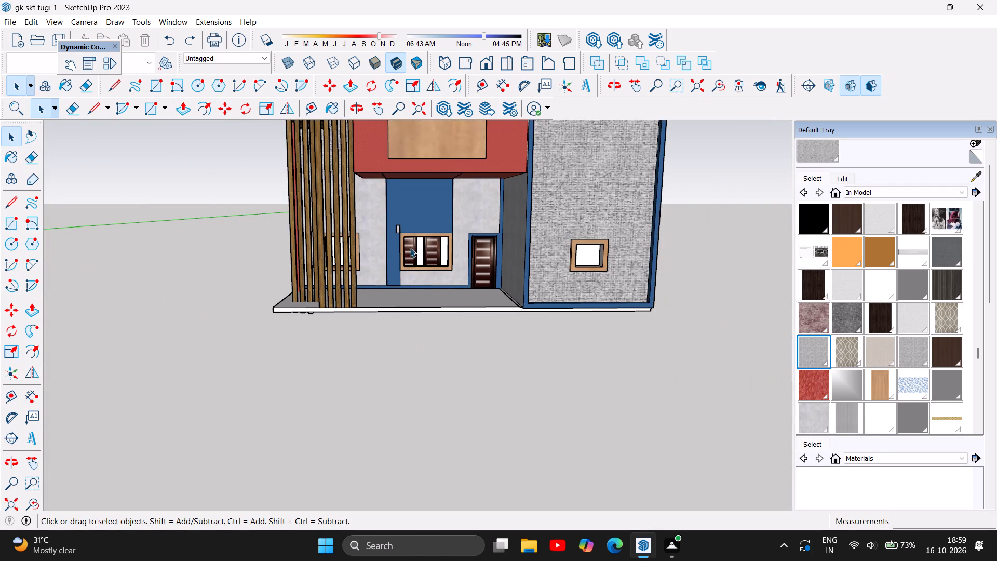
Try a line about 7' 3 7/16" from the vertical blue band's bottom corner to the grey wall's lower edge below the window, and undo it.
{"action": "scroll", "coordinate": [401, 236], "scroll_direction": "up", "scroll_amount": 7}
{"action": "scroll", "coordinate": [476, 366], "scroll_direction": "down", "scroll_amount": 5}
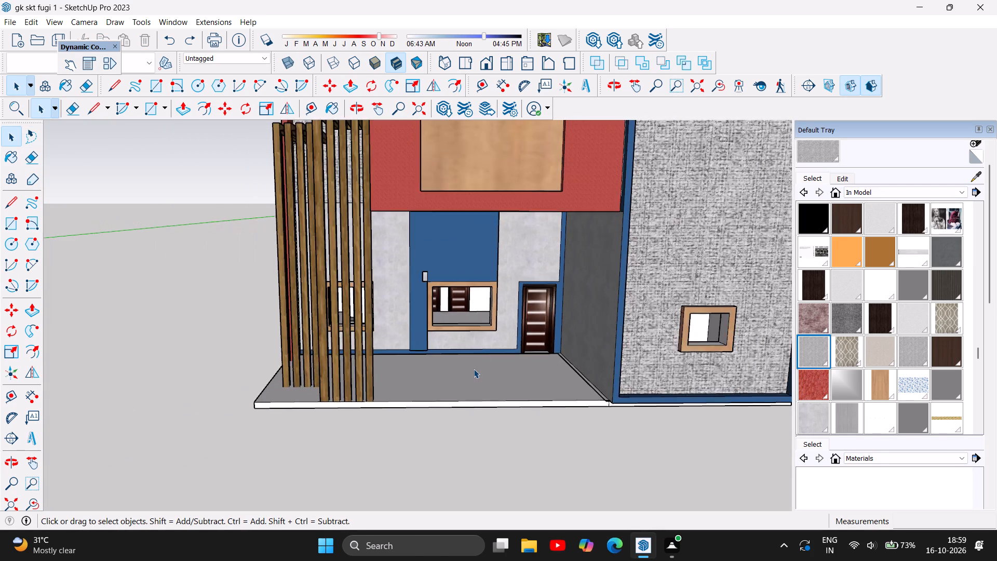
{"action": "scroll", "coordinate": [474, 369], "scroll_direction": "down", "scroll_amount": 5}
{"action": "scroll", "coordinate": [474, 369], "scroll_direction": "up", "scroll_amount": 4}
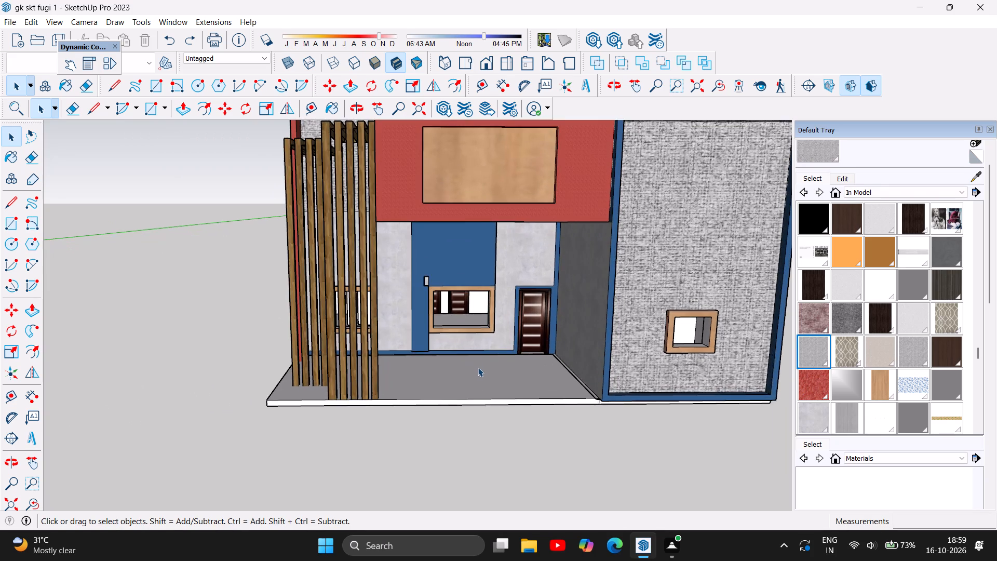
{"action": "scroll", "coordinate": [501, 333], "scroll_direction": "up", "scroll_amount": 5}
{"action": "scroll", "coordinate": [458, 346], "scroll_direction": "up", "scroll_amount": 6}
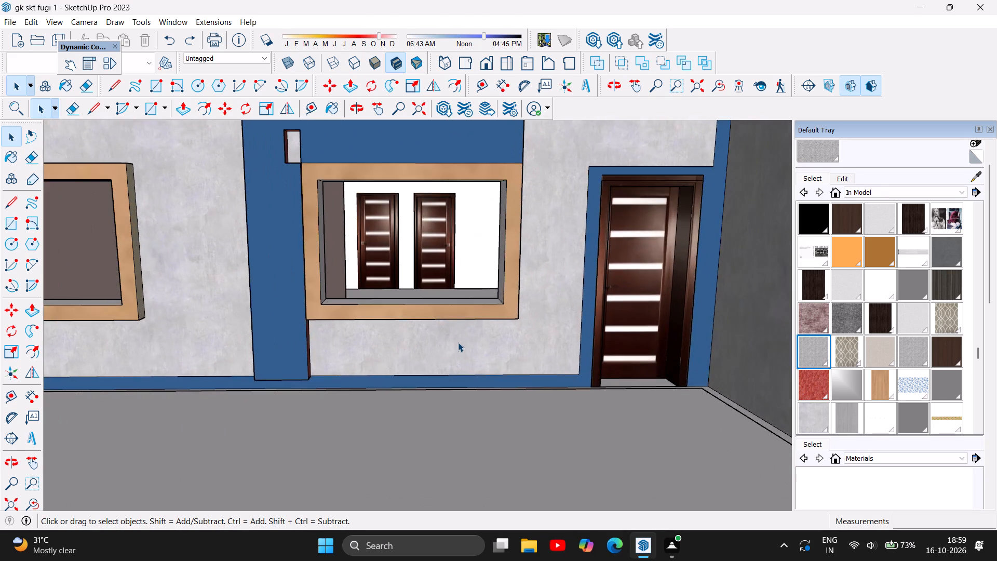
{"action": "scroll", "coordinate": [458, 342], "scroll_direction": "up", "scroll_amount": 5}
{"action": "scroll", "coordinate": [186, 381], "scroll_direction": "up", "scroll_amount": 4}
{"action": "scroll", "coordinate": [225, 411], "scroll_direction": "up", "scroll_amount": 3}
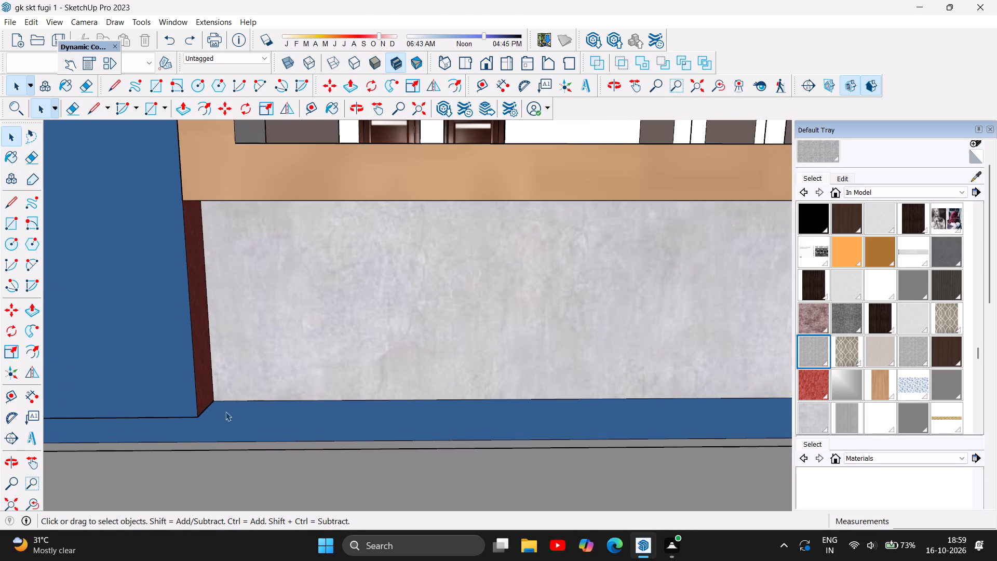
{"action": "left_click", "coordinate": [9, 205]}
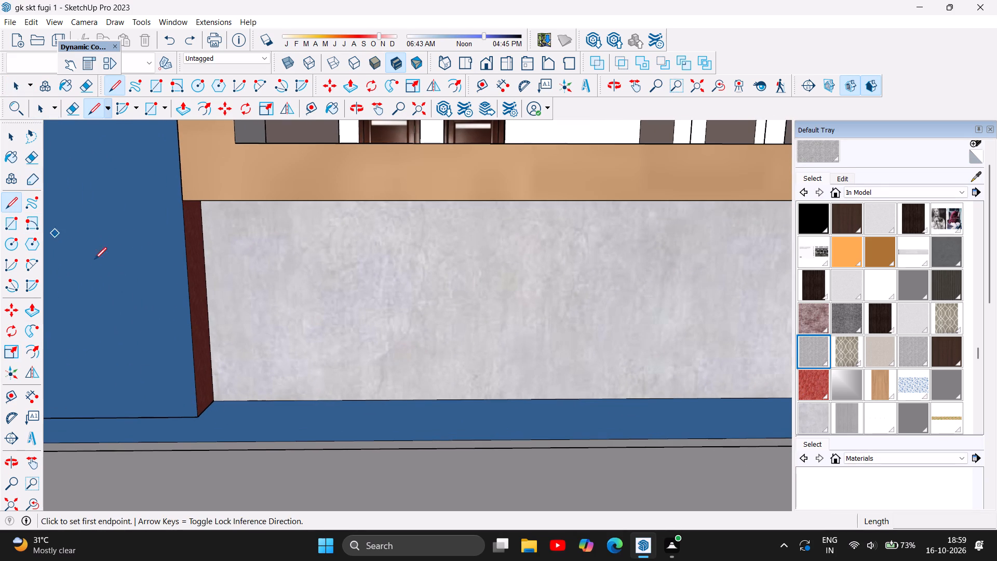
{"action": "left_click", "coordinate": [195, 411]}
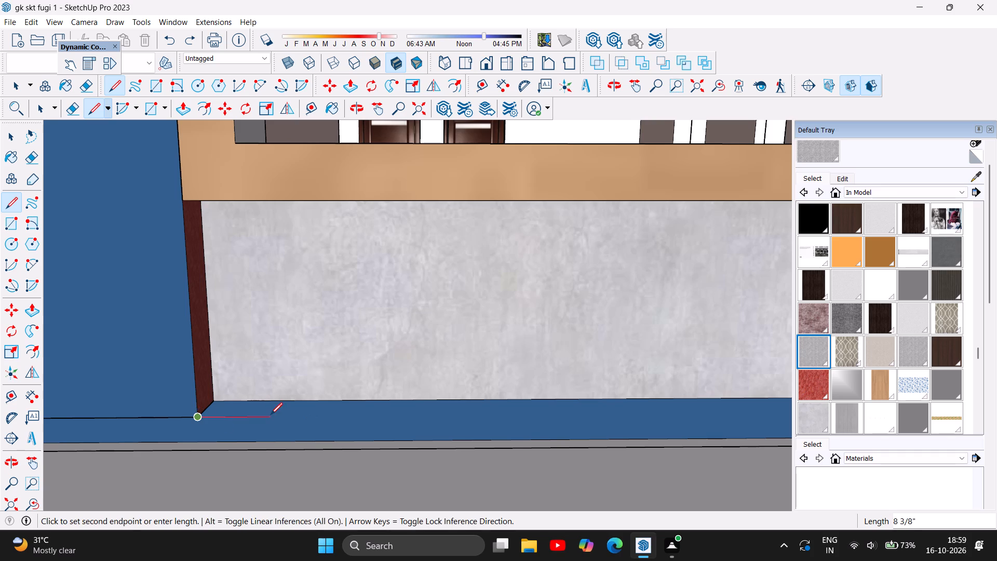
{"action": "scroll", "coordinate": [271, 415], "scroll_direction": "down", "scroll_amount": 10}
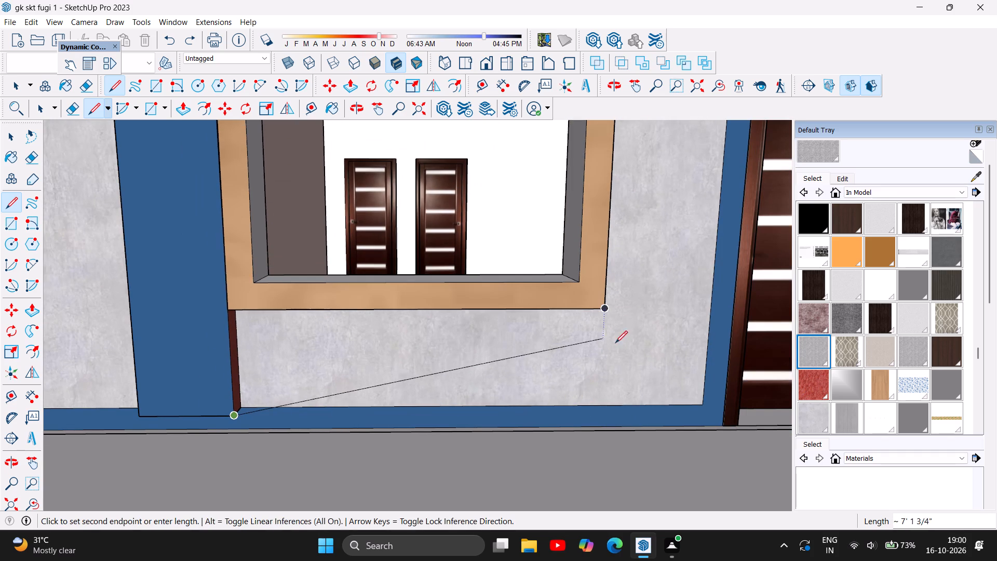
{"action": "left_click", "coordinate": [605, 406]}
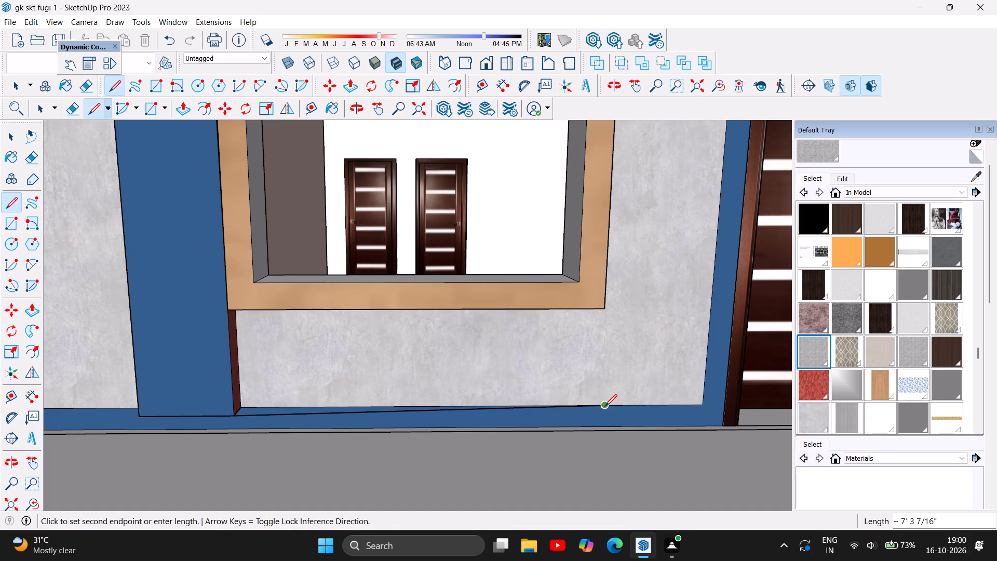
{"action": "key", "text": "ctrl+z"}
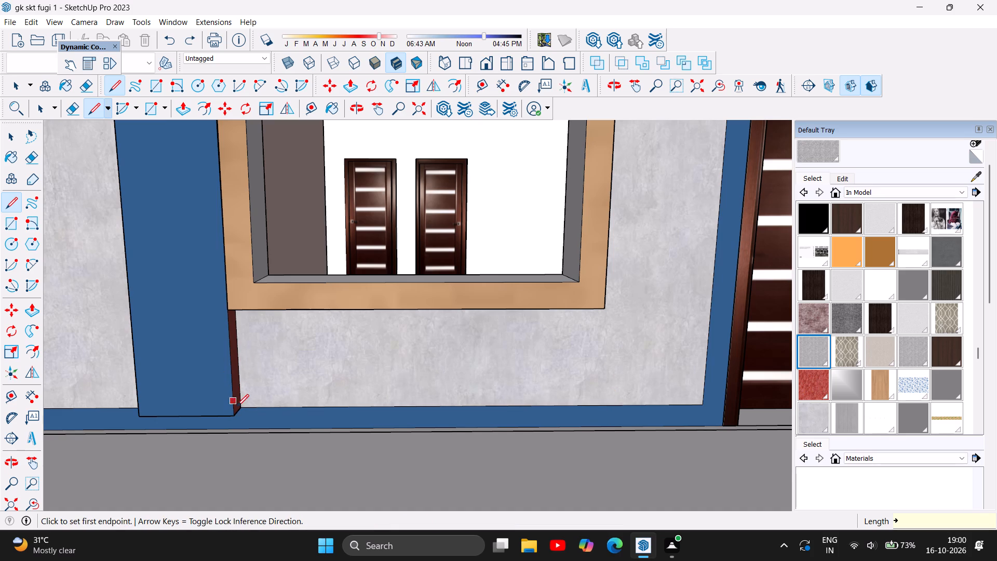
Draw a line about 6' 11 7/8" from the vertical band's bottom corner along the blue base strip, with a short return to the wall's lower edge.
{"action": "left_click", "coordinate": [235, 415]}
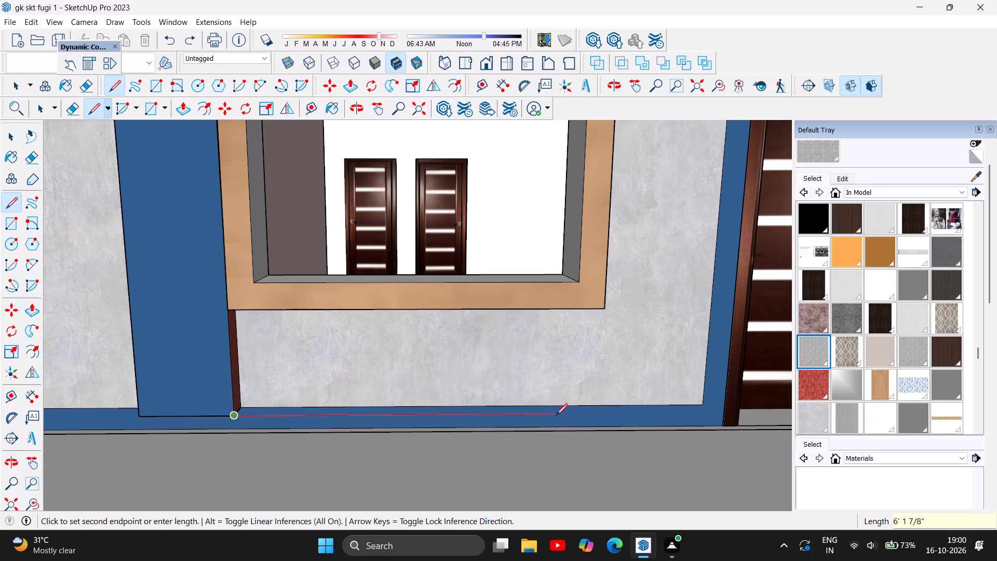
{"action": "left_click", "coordinate": [600, 412]}
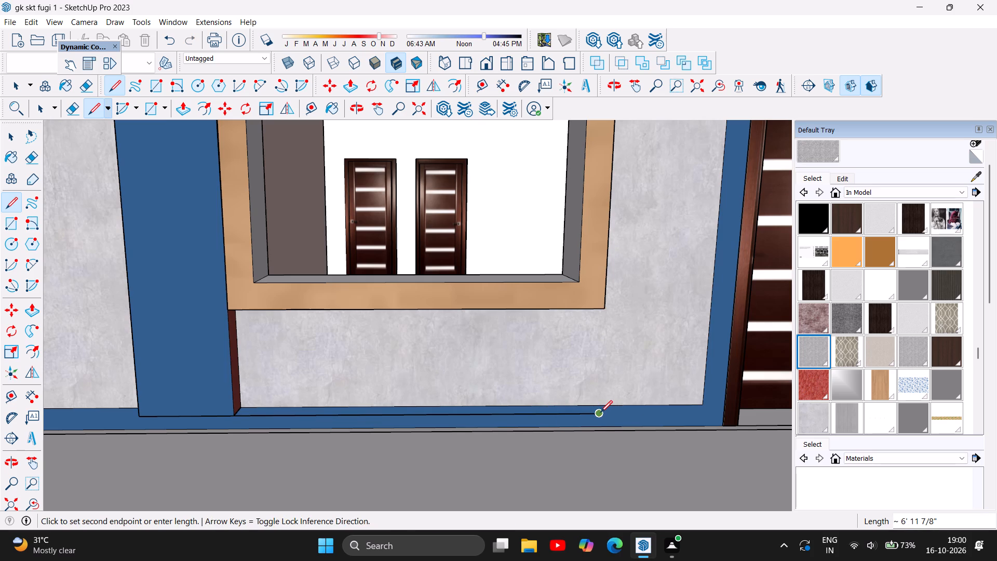
{"action": "left_click", "coordinate": [589, 405]}
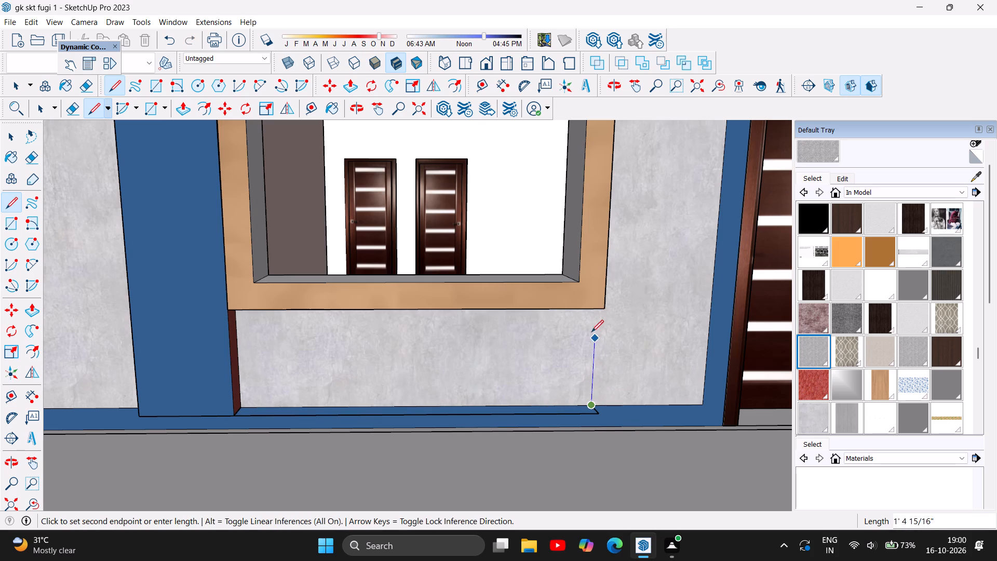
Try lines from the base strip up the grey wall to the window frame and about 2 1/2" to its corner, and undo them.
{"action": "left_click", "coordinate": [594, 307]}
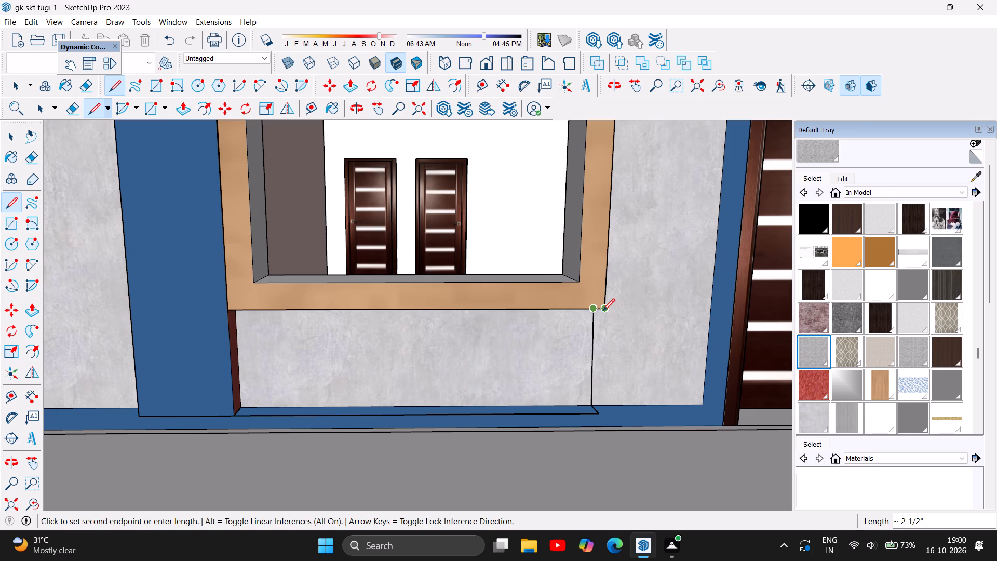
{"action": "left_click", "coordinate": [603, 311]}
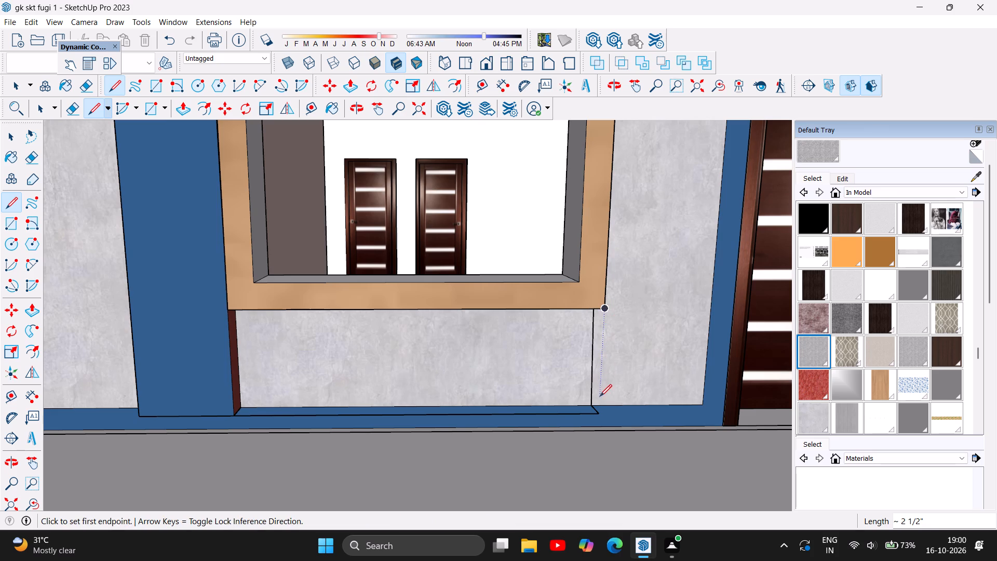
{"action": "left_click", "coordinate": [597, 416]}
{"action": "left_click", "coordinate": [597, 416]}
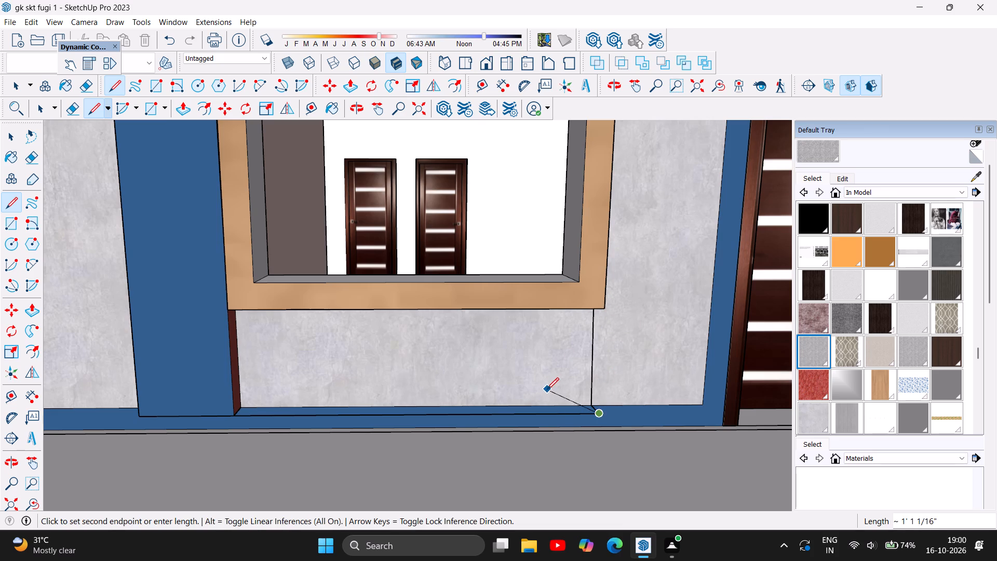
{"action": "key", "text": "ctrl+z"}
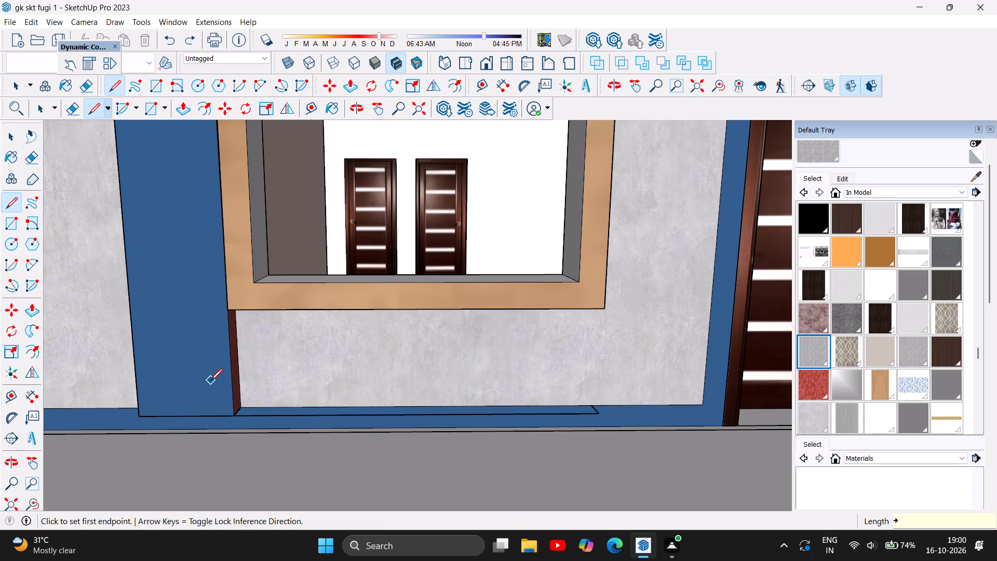
Draw a 6" line along the top edge of the red side face, from the window frame's lower corner back to the wall.
{"action": "scroll", "coordinate": [210, 381], "scroll_direction": "up", "scroll_amount": 3}
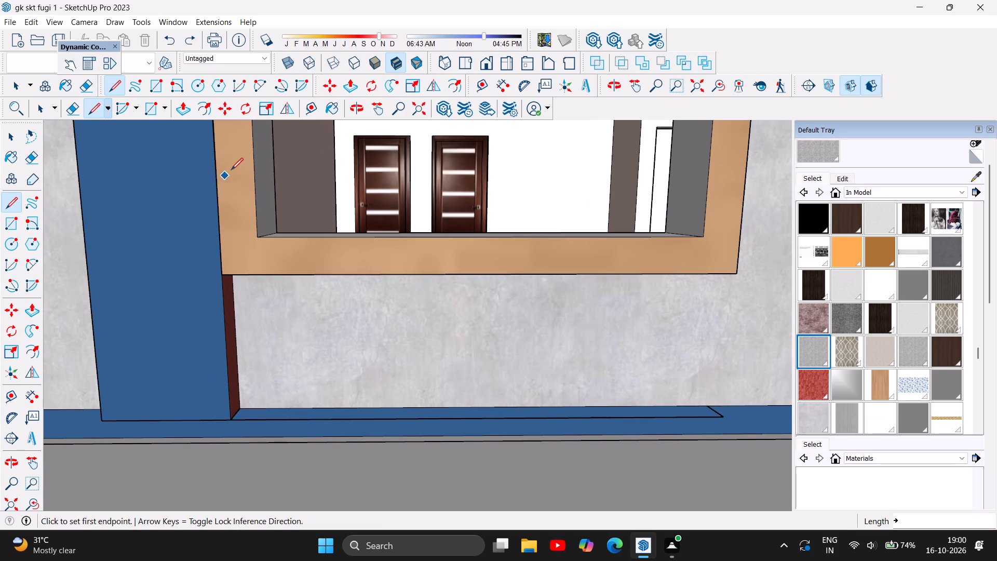
{"action": "scroll", "coordinate": [232, 317], "scroll_direction": "up", "scroll_amount": 11}
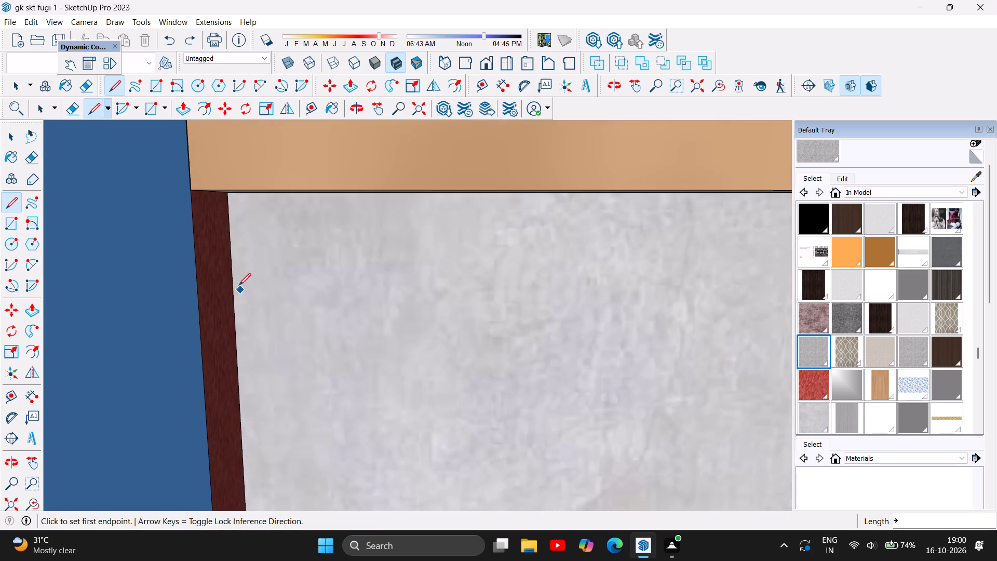
{"action": "scroll", "coordinate": [237, 275], "scroll_direction": "up", "scroll_amount": 3}
{"action": "left_click", "coordinate": [171, 150]}
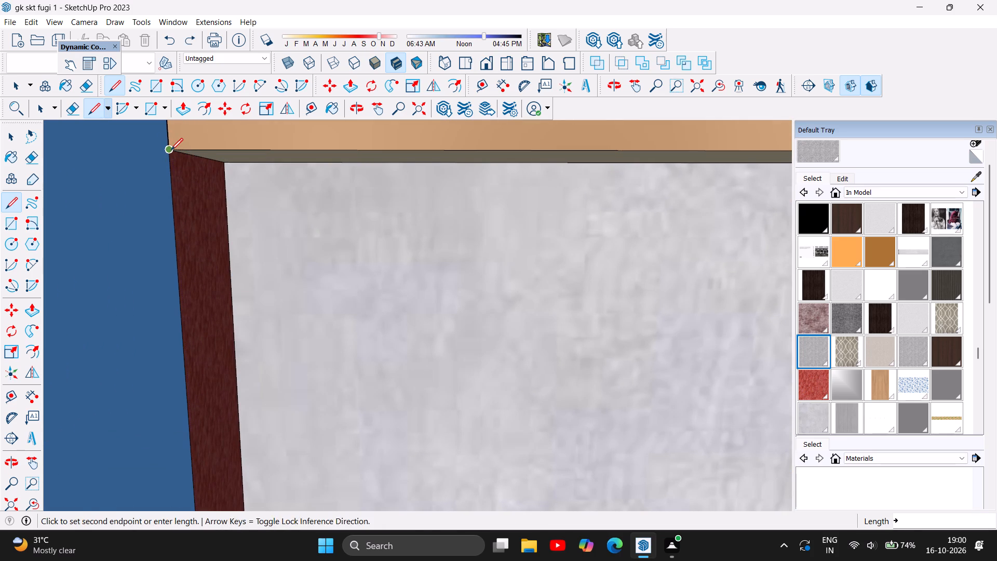
{"action": "left_click", "coordinate": [223, 164]}
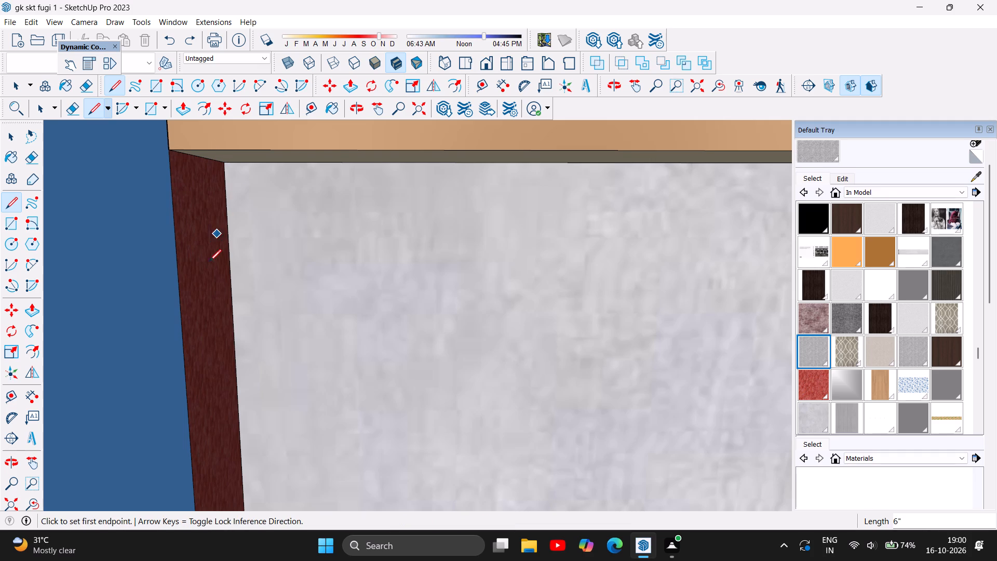
{"action": "key", "text": "Escape"}
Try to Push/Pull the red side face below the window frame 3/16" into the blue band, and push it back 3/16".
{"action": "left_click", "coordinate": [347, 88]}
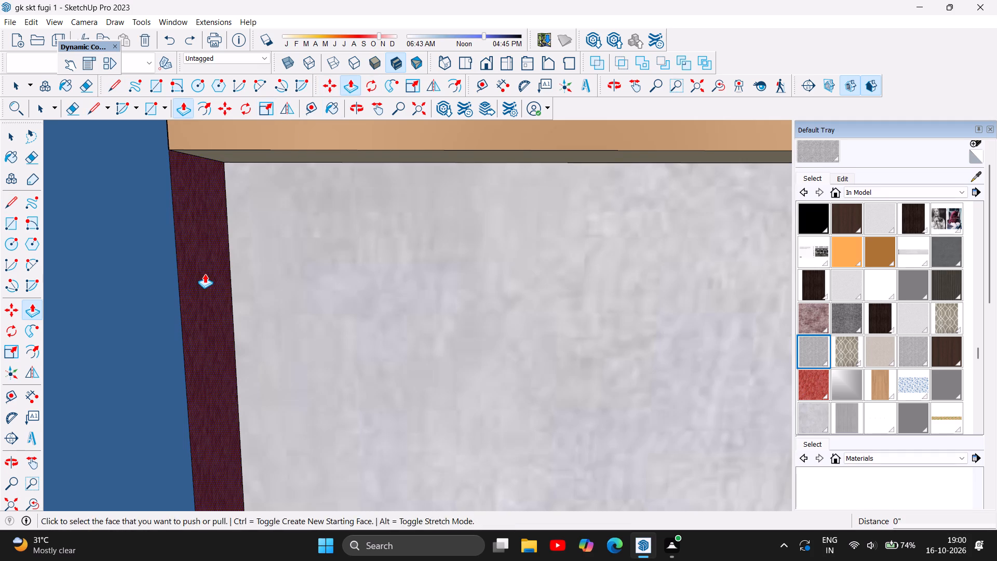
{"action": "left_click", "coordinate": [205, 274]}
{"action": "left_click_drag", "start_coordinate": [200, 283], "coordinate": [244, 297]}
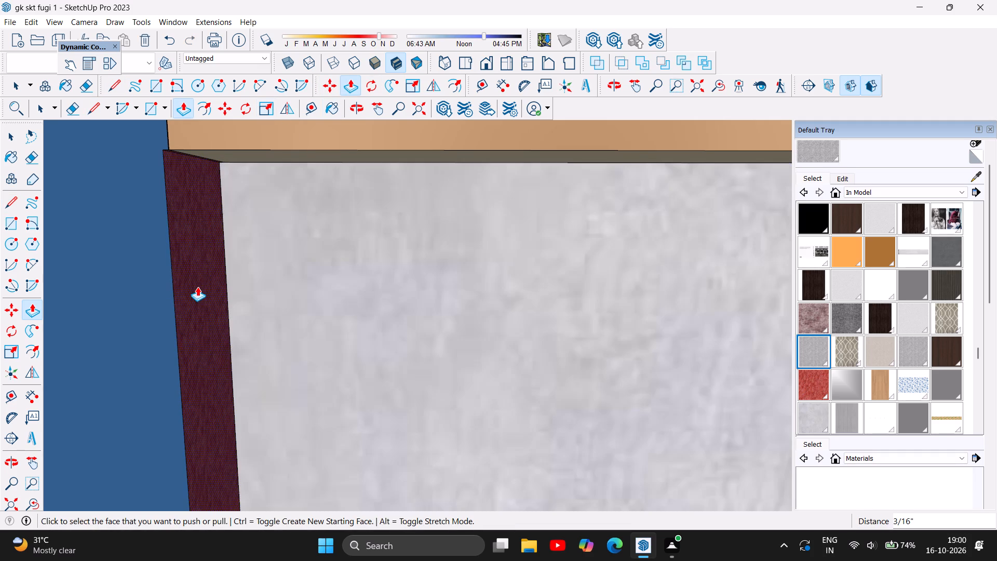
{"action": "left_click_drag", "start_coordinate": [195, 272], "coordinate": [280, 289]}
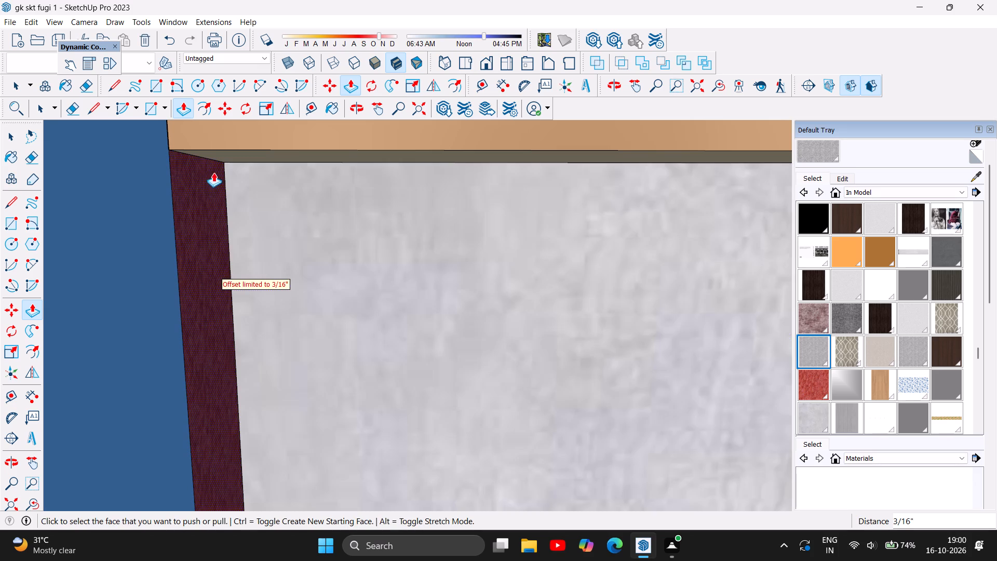
Push/Pull the underside of the window frame about 3/16" upward.
{"action": "scroll", "coordinate": [201, 150], "scroll_direction": "up", "scroll_amount": 5}
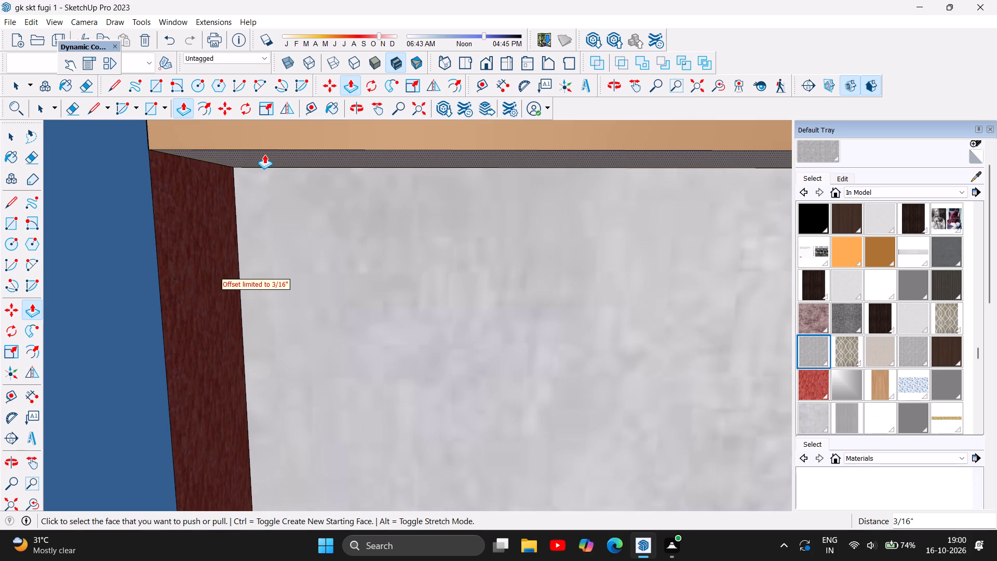
{"action": "left_click", "coordinate": [264, 154]}
{"action": "left_click", "coordinate": [266, 144]}
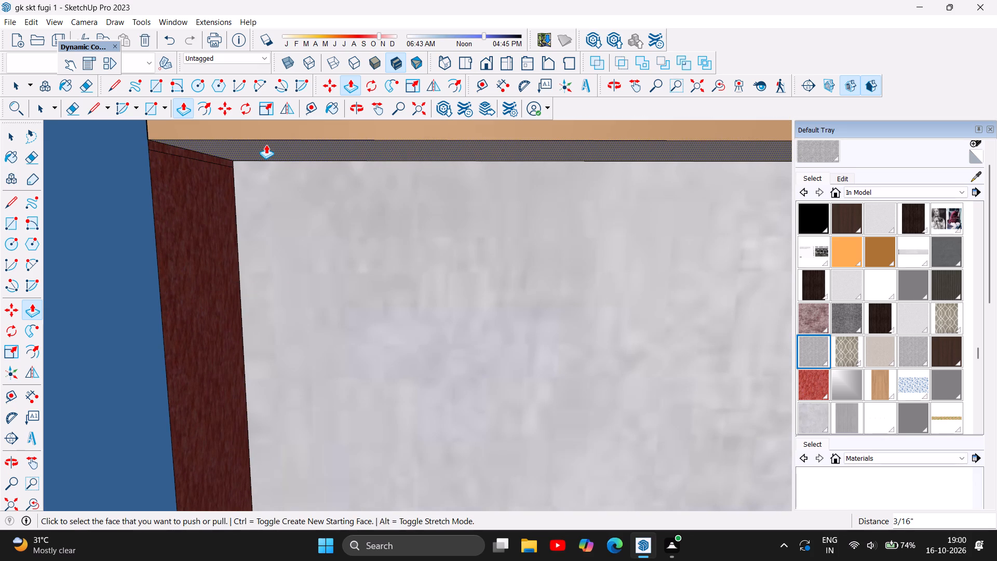
Push/Pull the red side face below the window frame 7/8" along the grey wall.
{"action": "left_click_drag", "start_coordinate": [195, 210], "coordinate": [231, 220]}
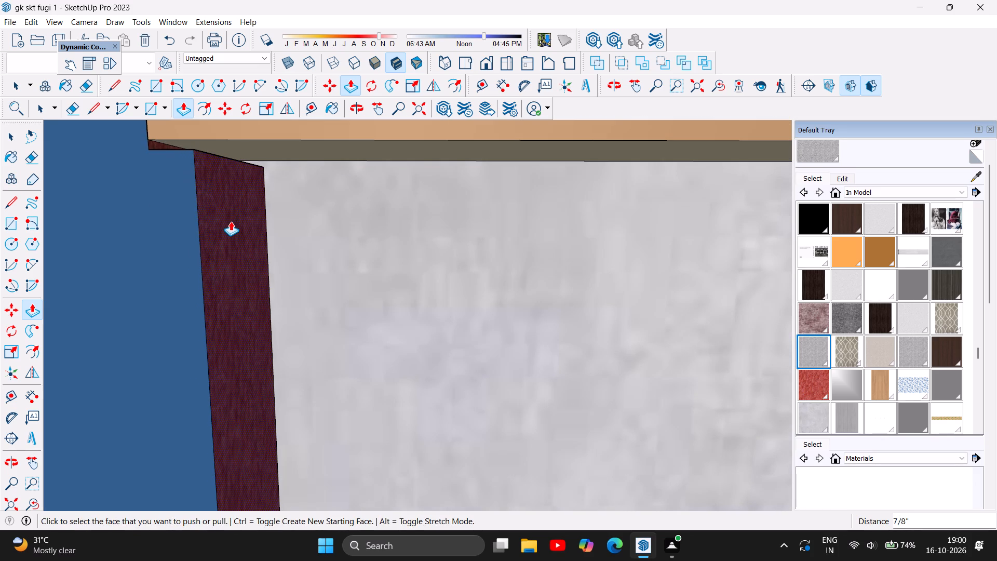
{"action": "scroll", "coordinate": [231, 221], "scroll_direction": "down", "scroll_amount": 17}
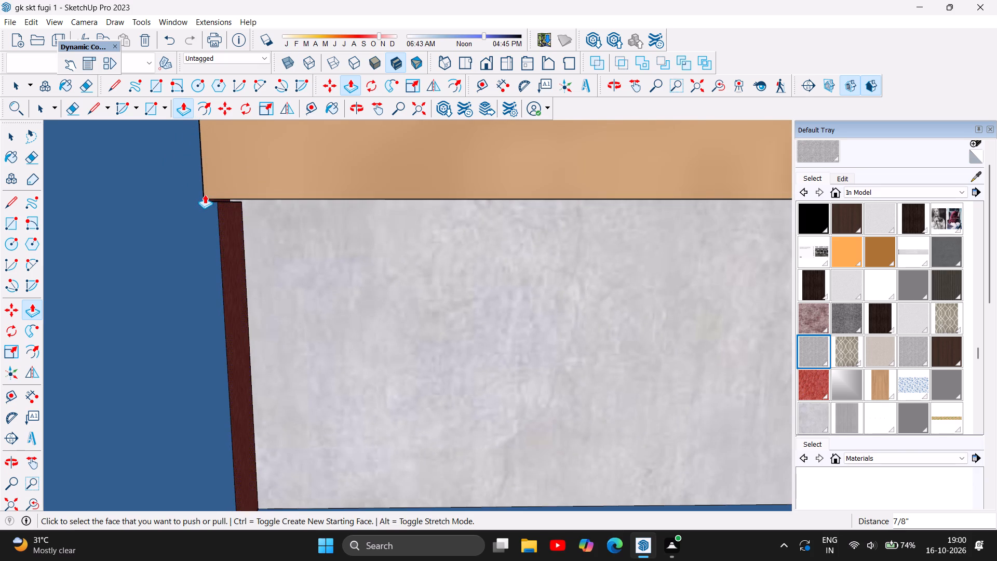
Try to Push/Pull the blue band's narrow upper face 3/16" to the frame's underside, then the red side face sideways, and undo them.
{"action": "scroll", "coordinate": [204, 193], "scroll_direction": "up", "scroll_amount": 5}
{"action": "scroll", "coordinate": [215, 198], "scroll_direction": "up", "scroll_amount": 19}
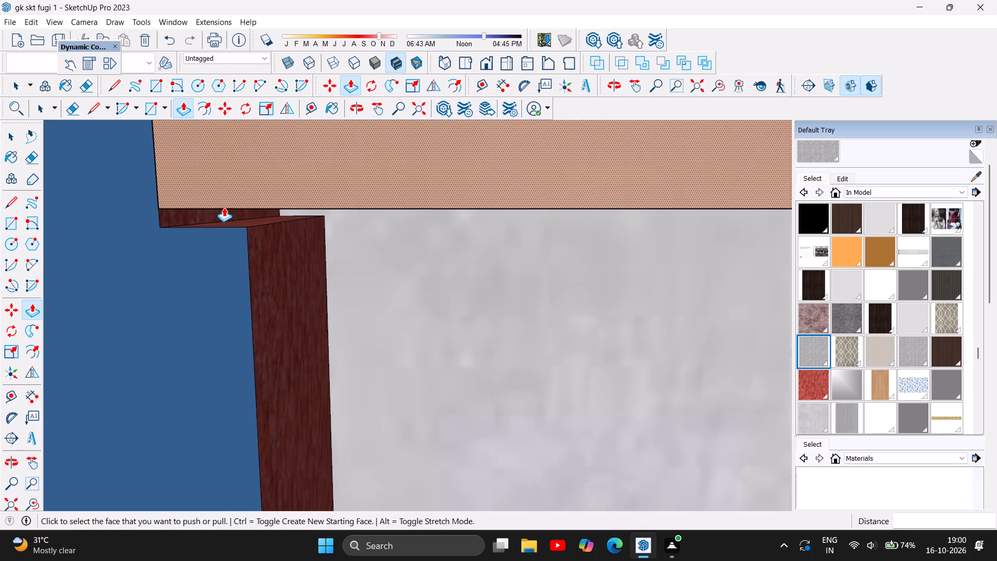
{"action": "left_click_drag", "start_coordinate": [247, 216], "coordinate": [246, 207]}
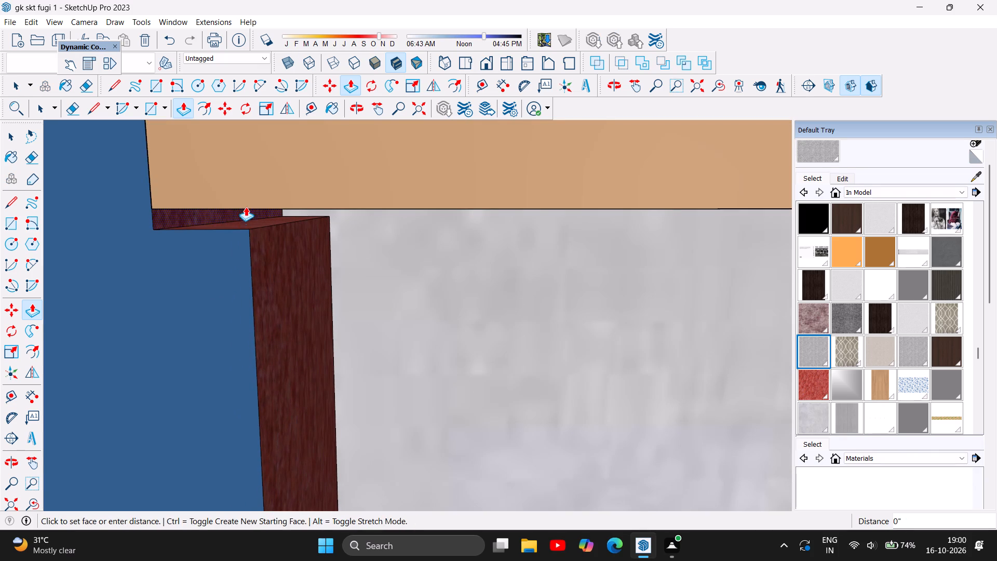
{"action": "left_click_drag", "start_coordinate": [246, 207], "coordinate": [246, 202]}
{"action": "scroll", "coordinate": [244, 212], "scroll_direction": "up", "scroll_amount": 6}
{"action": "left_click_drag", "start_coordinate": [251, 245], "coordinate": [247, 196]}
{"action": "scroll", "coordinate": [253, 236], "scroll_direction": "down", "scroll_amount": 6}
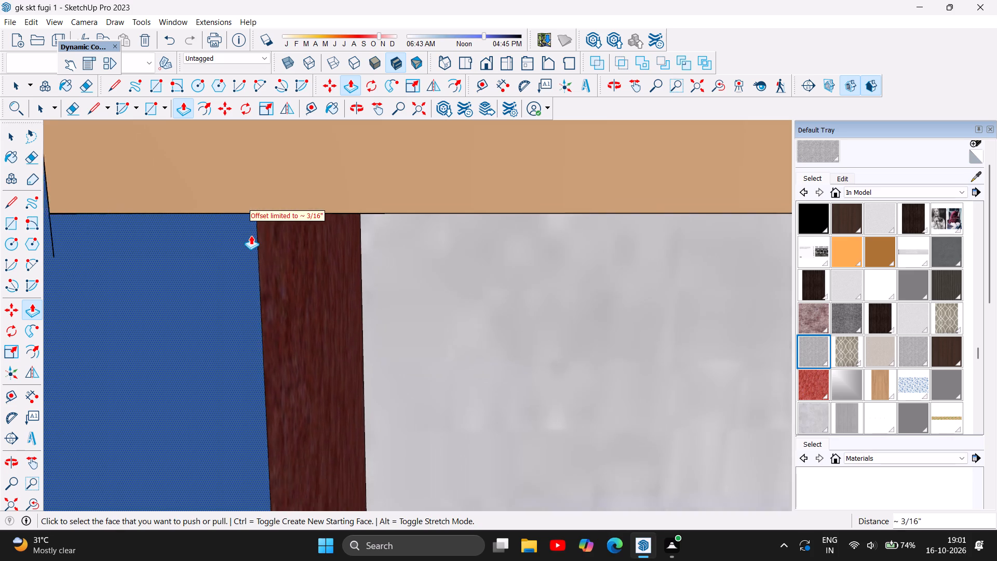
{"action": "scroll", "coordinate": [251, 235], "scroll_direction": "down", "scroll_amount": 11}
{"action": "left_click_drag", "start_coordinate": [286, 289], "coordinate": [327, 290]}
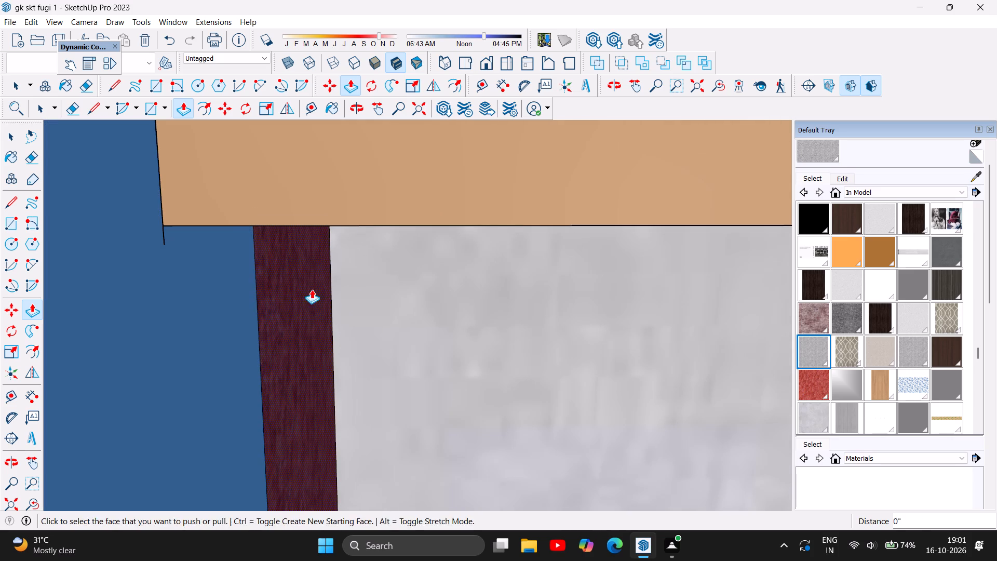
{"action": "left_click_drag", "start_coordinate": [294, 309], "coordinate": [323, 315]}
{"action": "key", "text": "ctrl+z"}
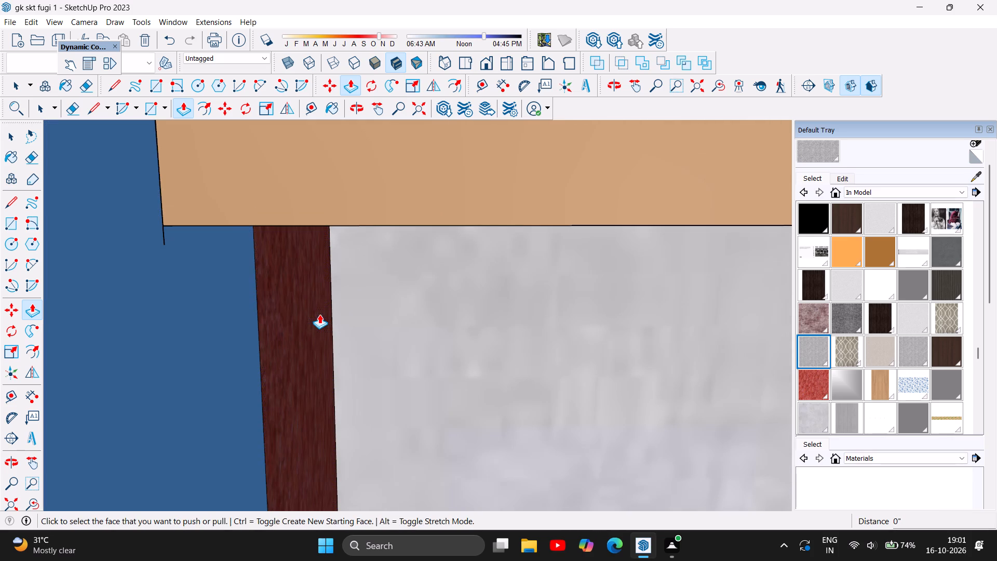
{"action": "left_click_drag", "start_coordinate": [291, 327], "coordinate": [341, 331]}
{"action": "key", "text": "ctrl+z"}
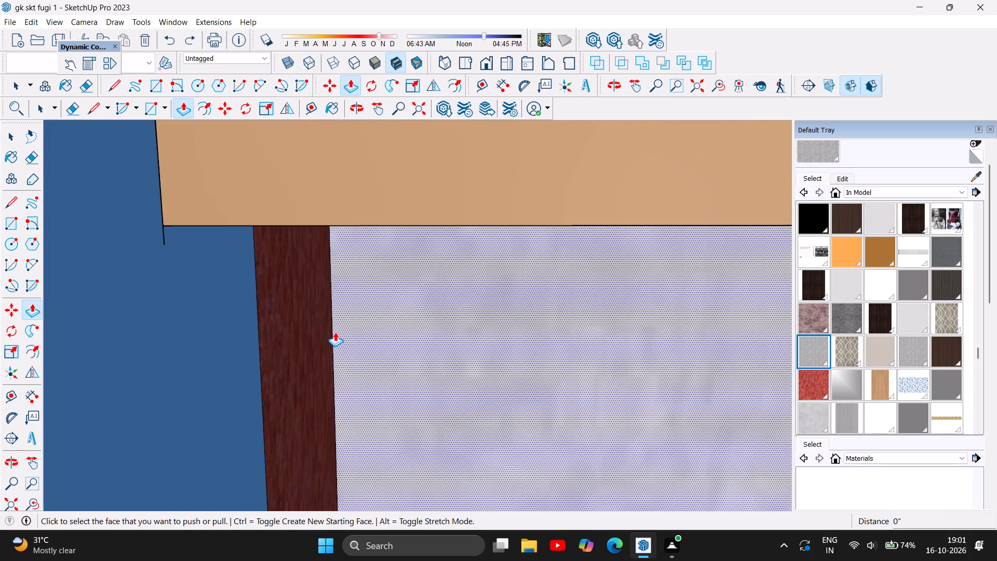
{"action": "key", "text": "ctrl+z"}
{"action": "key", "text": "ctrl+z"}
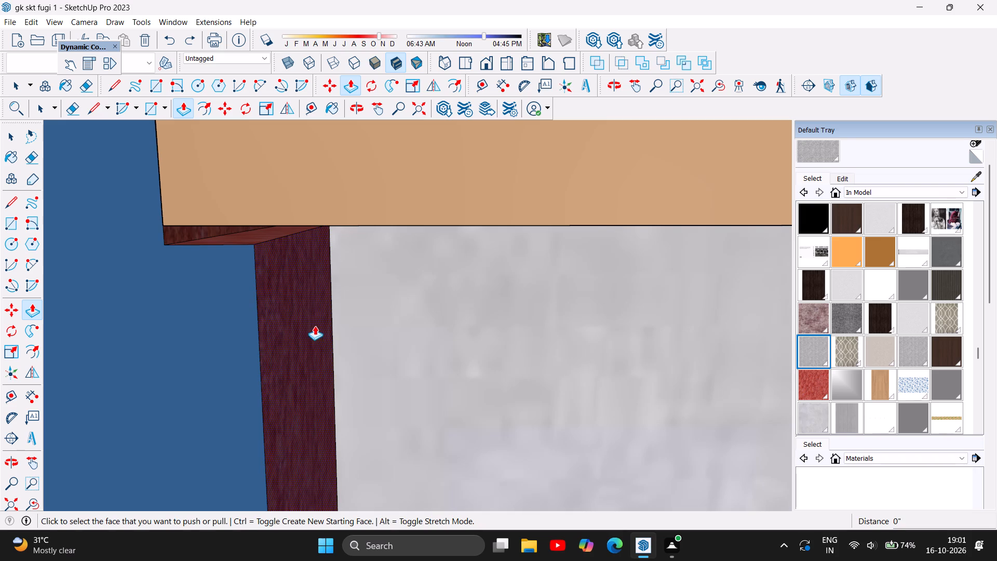
Push/Pull the red side face below the window about 3' 8" along the wall to extend the blue band beneath the frame.
{"action": "left_click_drag", "start_coordinate": [284, 330], "coordinate": [380, 349]}
{"action": "scroll", "coordinate": [380, 349], "scroll_direction": "down", "scroll_amount": 13}
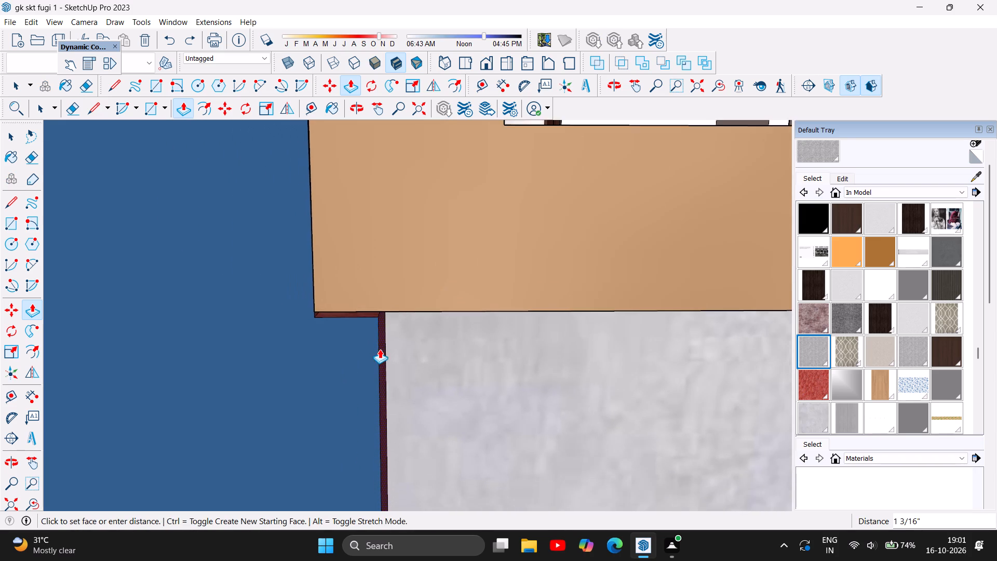
{"action": "left_click_drag", "start_coordinate": [380, 349], "coordinate": [463, 350]}
{"action": "scroll", "coordinate": [380, 349], "scroll_direction": "down", "scroll_amount": 6}
{"action": "scroll", "coordinate": [463, 350], "scroll_direction": "down", "scroll_amount": 5}
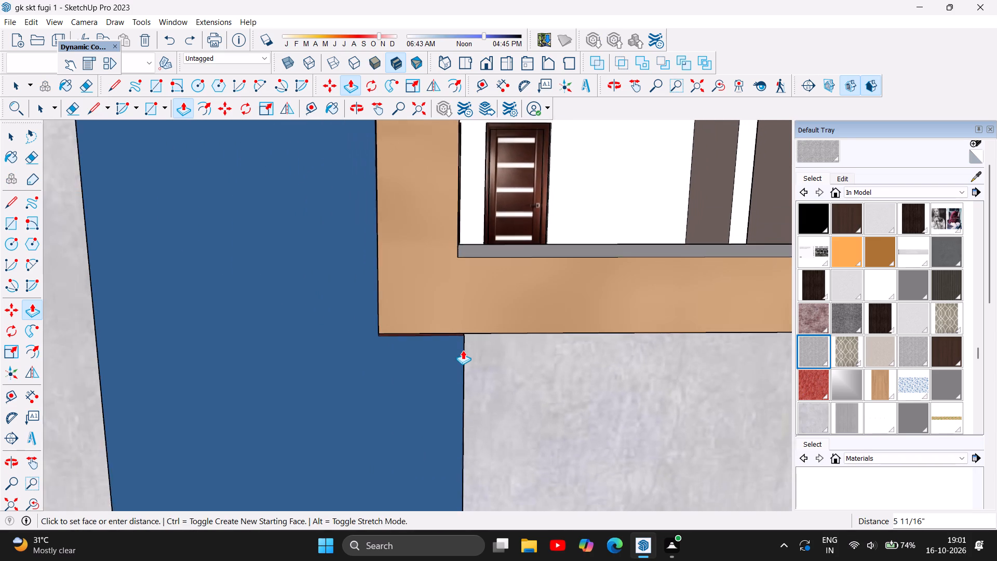
{"action": "left_click_drag", "start_coordinate": [463, 350], "coordinate": [467, 353]}
{"action": "scroll", "coordinate": [463, 350], "scroll_direction": "down", "scroll_amount": 19}
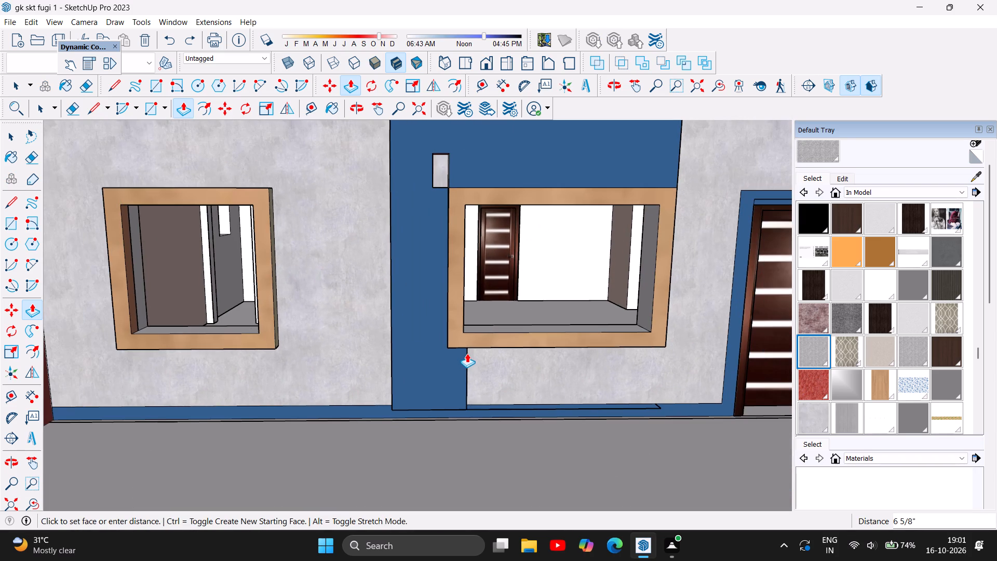
{"action": "left_click_drag", "start_coordinate": [467, 353], "coordinate": [634, 362]}
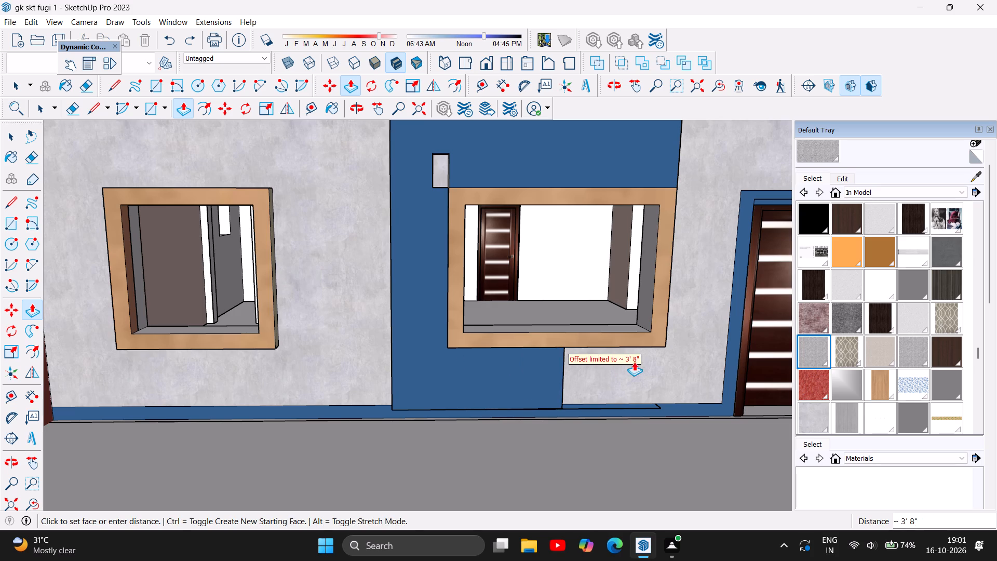
{"action": "left_click_drag", "start_coordinate": [634, 362], "coordinate": [636, 362]}
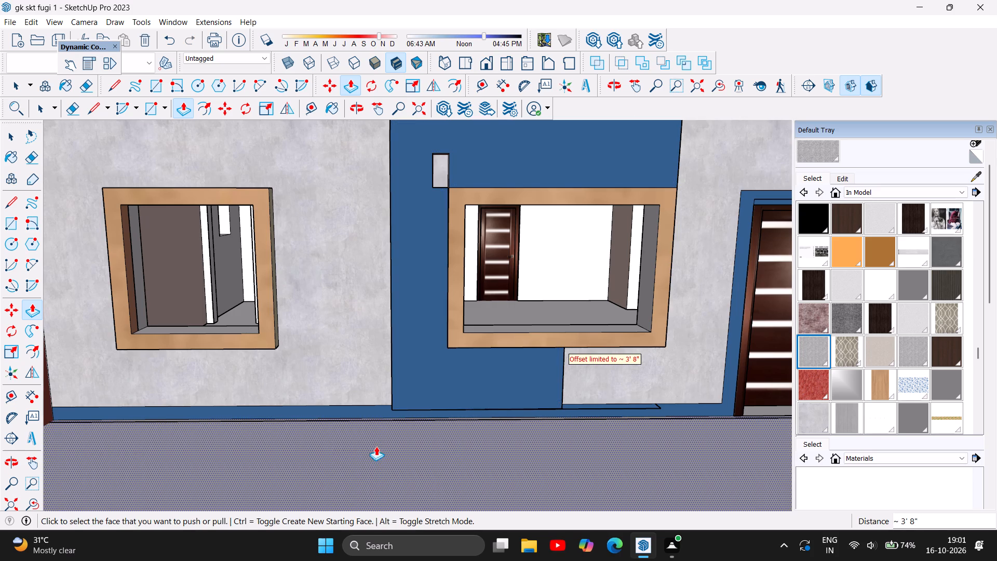
Push/Pull the blue band's front face above the window 1 7/16" outward.
{"action": "scroll", "coordinate": [334, 443], "scroll_direction": "down", "scroll_amount": 11}
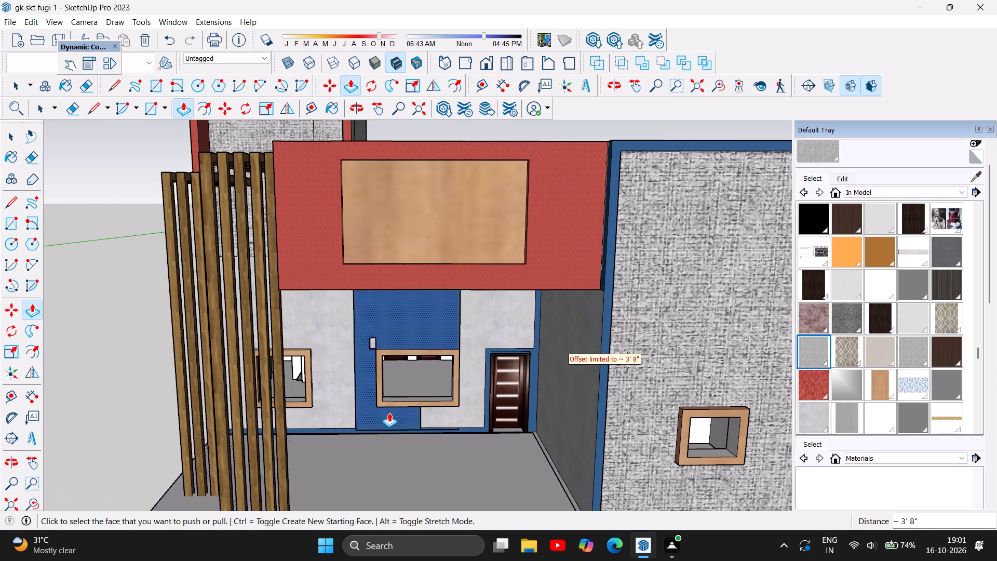
{"action": "scroll", "coordinate": [491, 306], "scroll_direction": "up", "scroll_amount": 9}
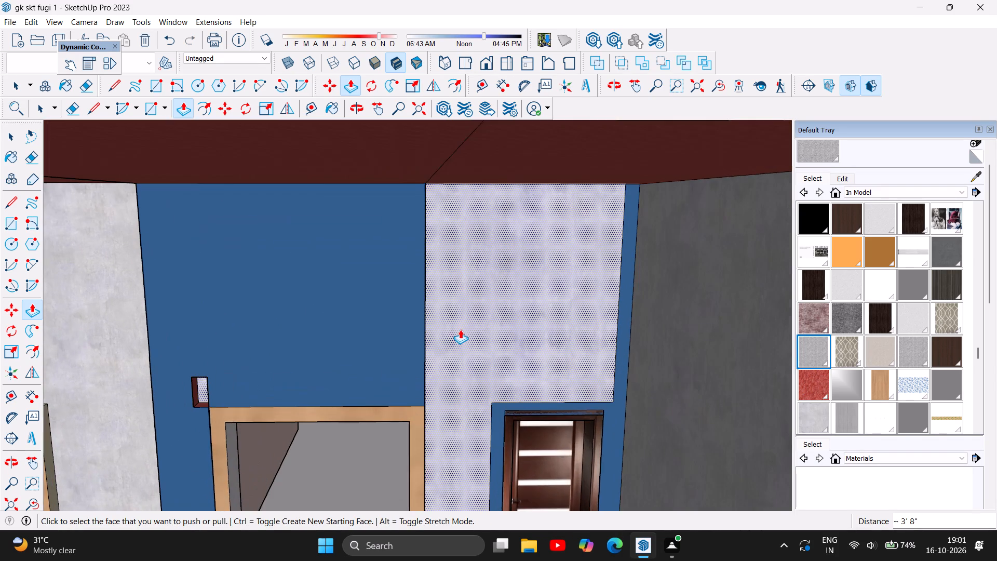
{"action": "scroll", "coordinate": [453, 333], "scroll_direction": "up", "scroll_amount": 5}
{"action": "scroll", "coordinate": [411, 353], "scroll_direction": "up", "scroll_amount": 5}
{"action": "scroll", "coordinate": [367, 391], "scroll_direction": "up", "scroll_amount": 3}
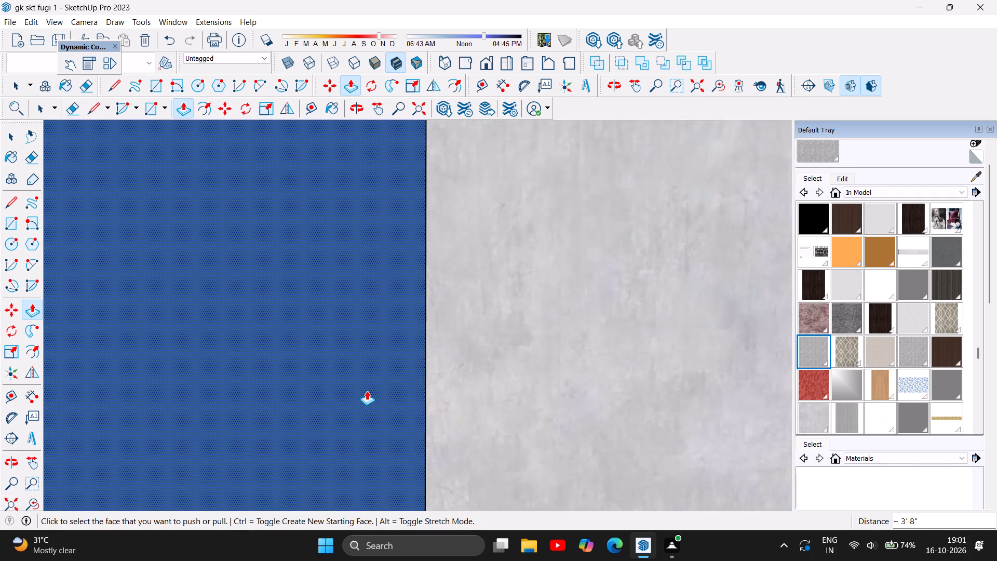
{"action": "scroll", "coordinate": [367, 391], "scroll_direction": "down", "scroll_amount": 5}
{"action": "scroll", "coordinate": [355, 321], "scroll_direction": "down", "scroll_amount": 6}
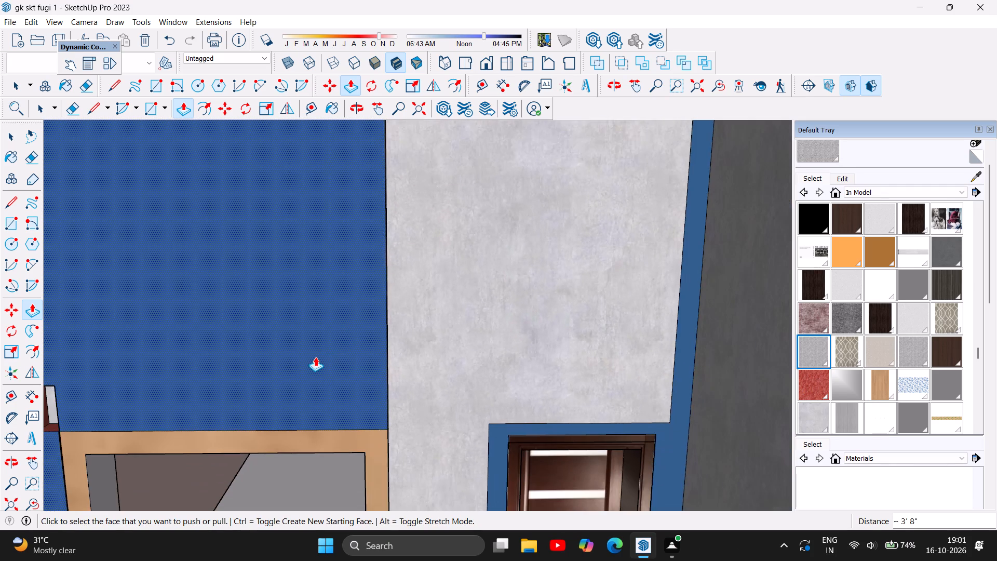
{"action": "scroll", "coordinate": [317, 352], "scroll_direction": "down", "scroll_amount": 3}
{"action": "left_click", "coordinate": [221, 272]}
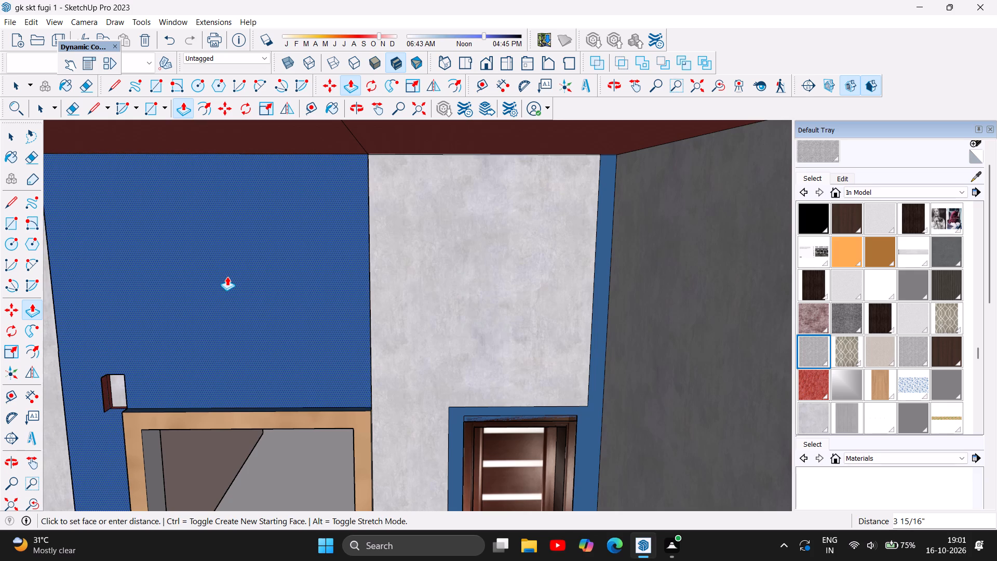
{"action": "left_click", "coordinate": [224, 276]}
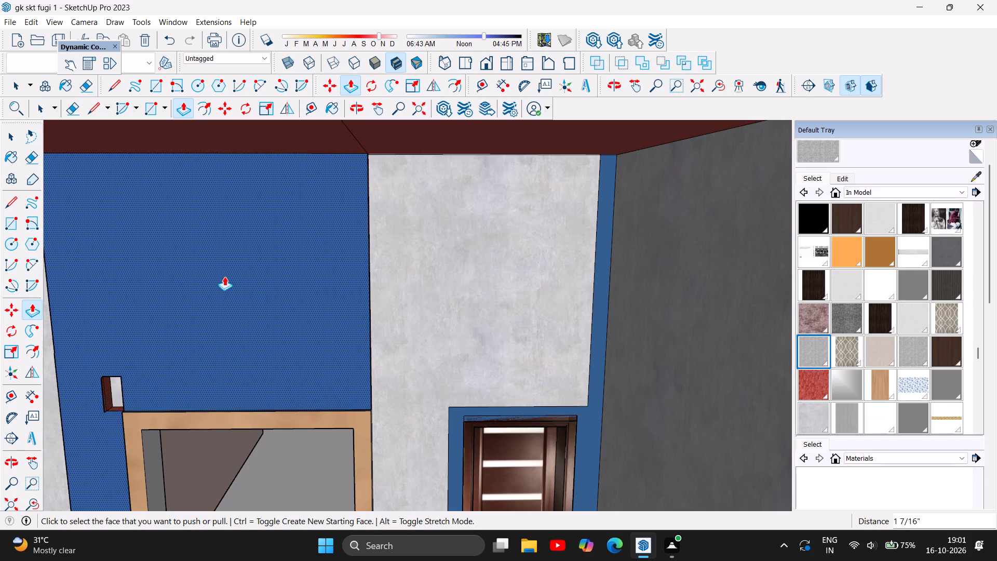
Push/Pull the red side face of the blue band above the window 3' 3 7/16" inward, narrowing the band on the door side.
{"action": "left_click", "coordinate": [355, 112]}
{"action": "left_click_drag", "start_coordinate": [465, 265], "coordinate": [389, 314]}
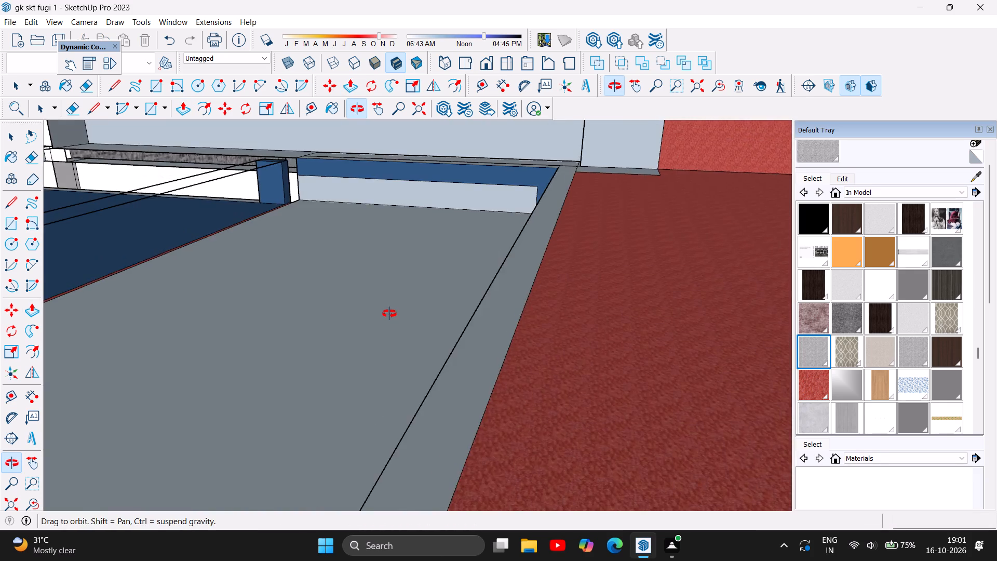
{"action": "left_click_drag", "start_coordinate": [389, 314], "coordinate": [477, 288]}
{"action": "scroll", "coordinate": [467, 306], "scroll_direction": "down", "scroll_amount": 1}
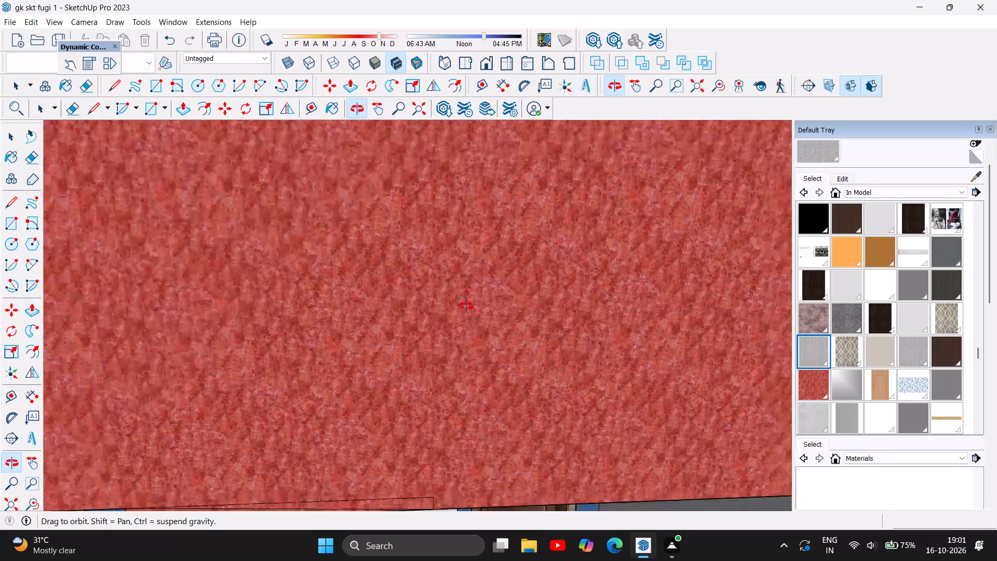
{"action": "scroll", "coordinate": [467, 306], "scroll_direction": "down", "scroll_amount": 15}
{"action": "scroll", "coordinate": [471, 361], "scroll_direction": "down", "scroll_amount": 7}
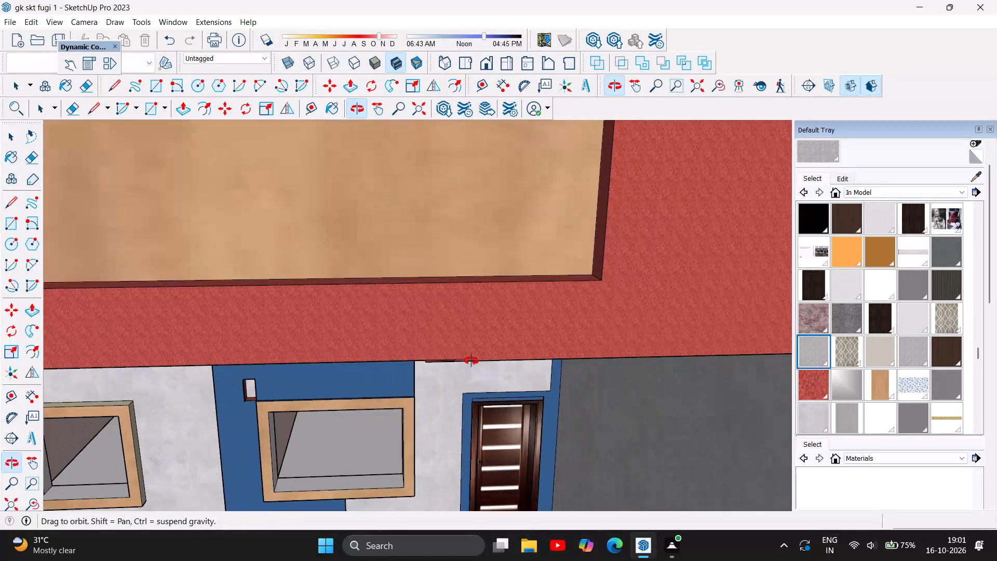
{"action": "left_click_drag", "start_coordinate": [480, 446], "coordinate": [441, 440]}
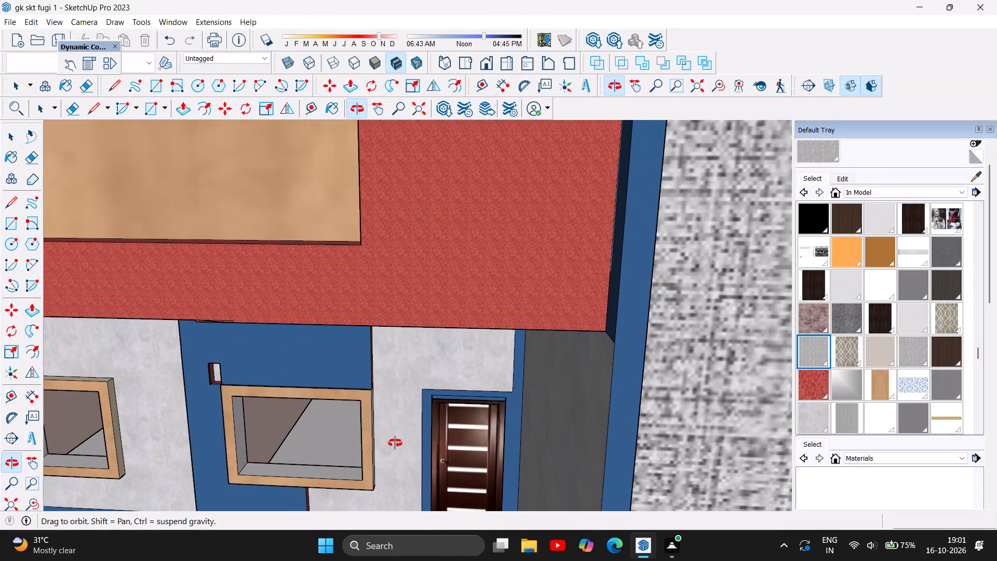
{"action": "scroll", "coordinate": [395, 443], "scroll_direction": "up", "scroll_amount": 5}
{"action": "scroll", "coordinate": [388, 346], "scroll_direction": "up", "scroll_amount": 2}
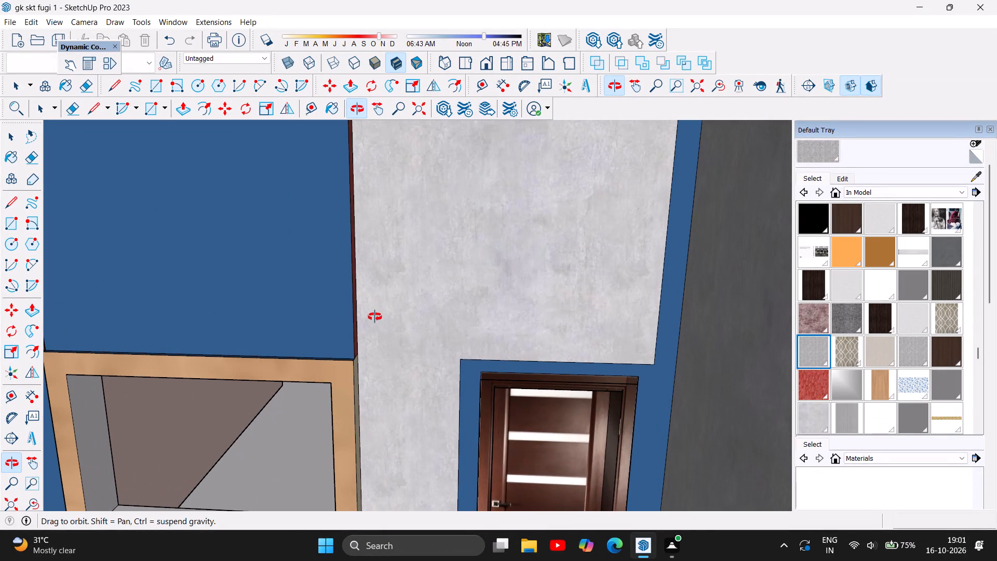
{"action": "scroll", "coordinate": [423, 305], "scroll_direction": "down", "scroll_amount": 4}
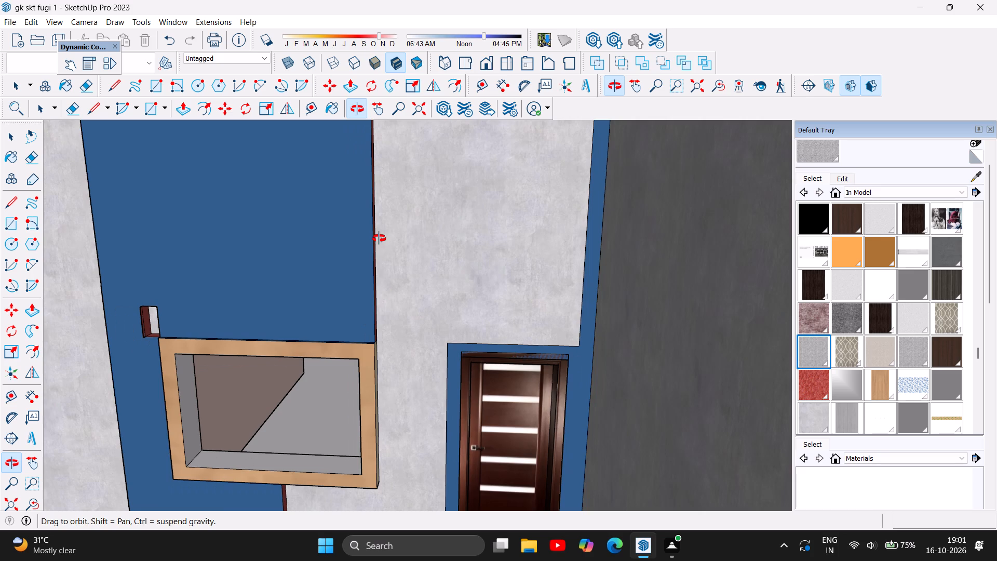
{"action": "scroll", "coordinate": [379, 238], "scroll_direction": "up", "scroll_amount": 2}
{"action": "scroll", "coordinate": [446, 273], "scroll_direction": "up", "scroll_amount": 1}
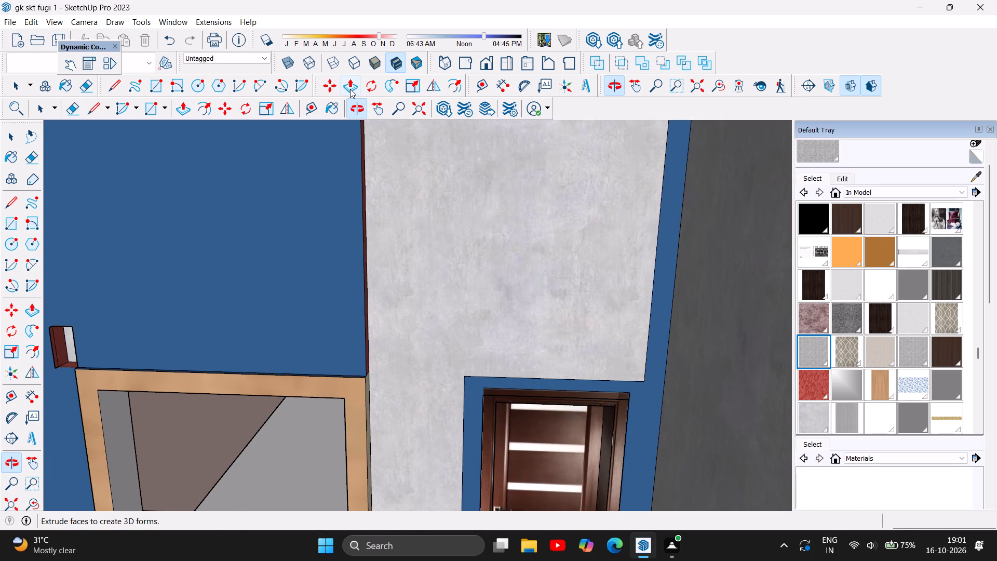
{"action": "left_click", "coordinate": [350, 89]}
{"action": "left_click", "coordinate": [370, 253]}
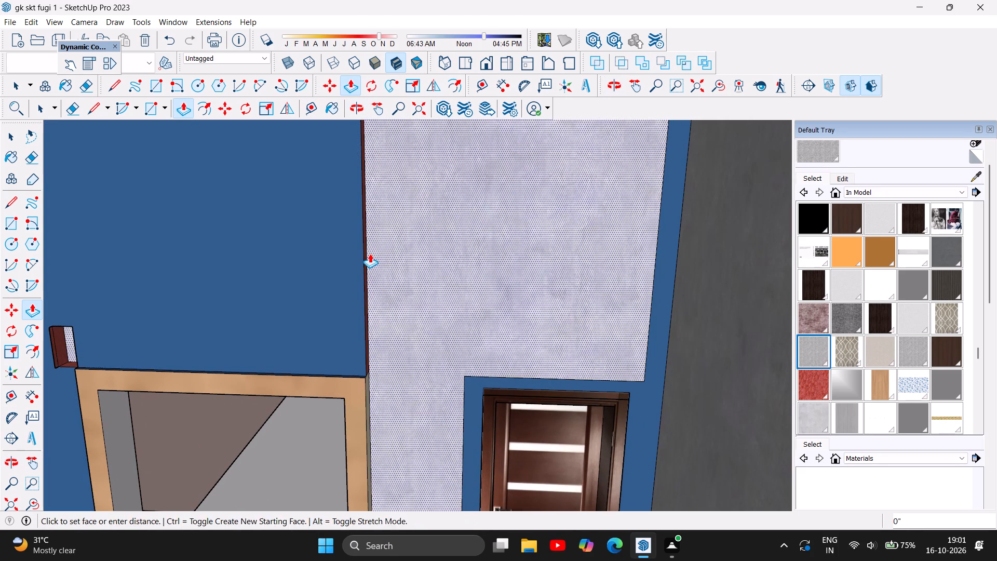
{"action": "left_click_drag", "start_coordinate": [370, 253], "coordinate": [360, 251]}
{"action": "scroll", "coordinate": [353, 327], "scroll_direction": "up", "scroll_amount": 3}
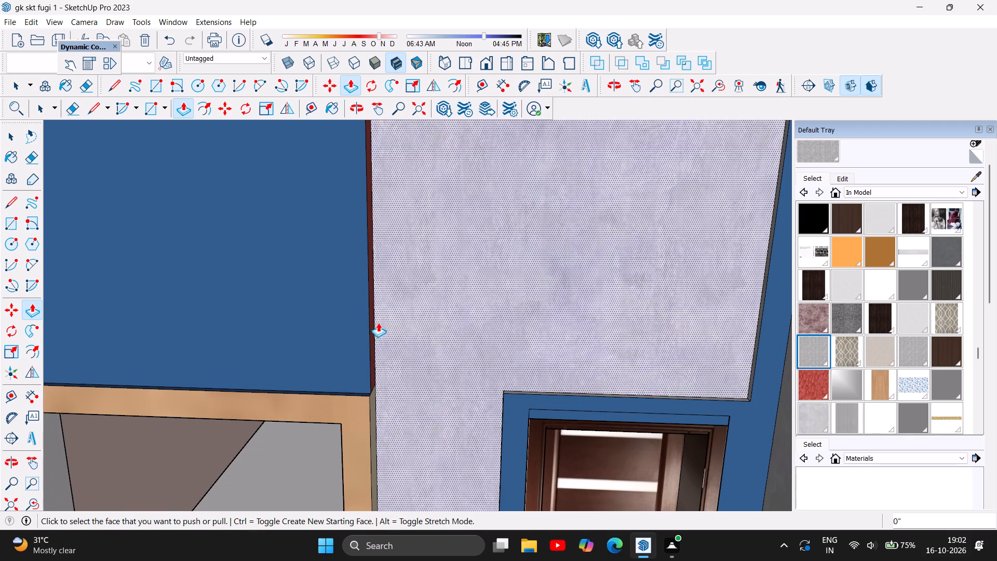
{"action": "scroll", "coordinate": [375, 325], "scroll_direction": "up", "scroll_amount": 10}
{"action": "left_click", "coordinate": [369, 332]}
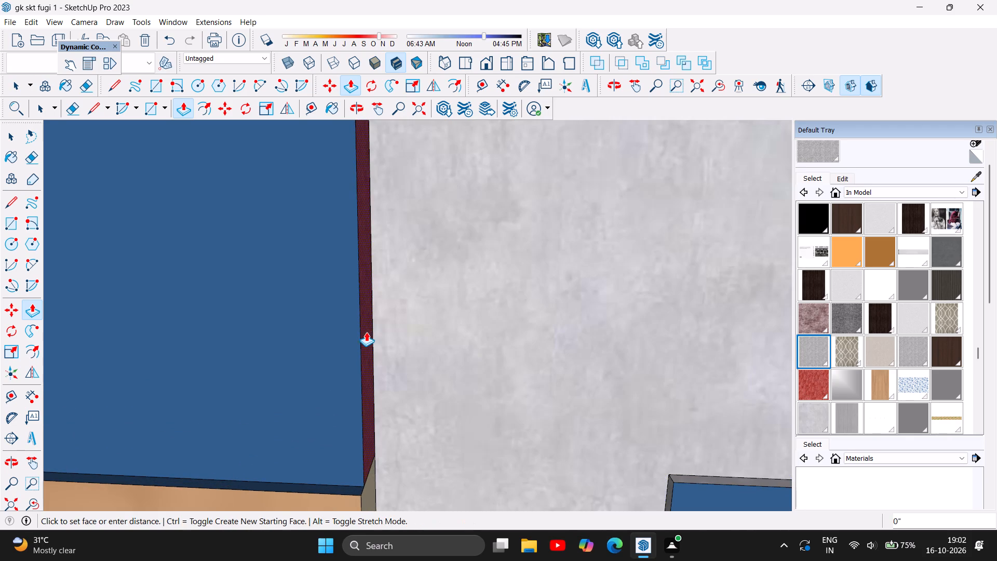
{"action": "scroll", "coordinate": [254, 297], "scroll_direction": "down", "scroll_amount": 8}
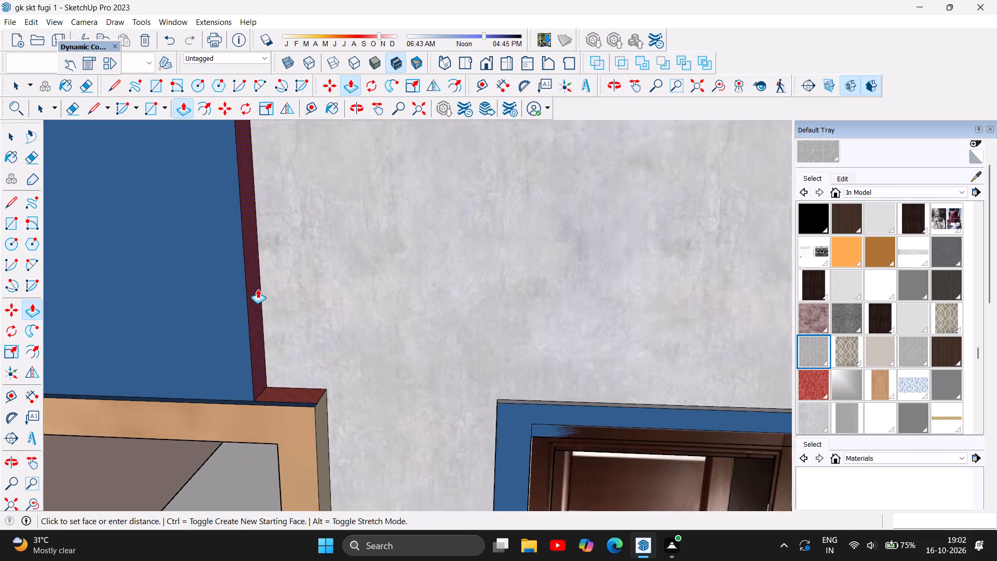
{"action": "scroll", "coordinate": [258, 289], "scroll_direction": "down", "scroll_amount": 12}
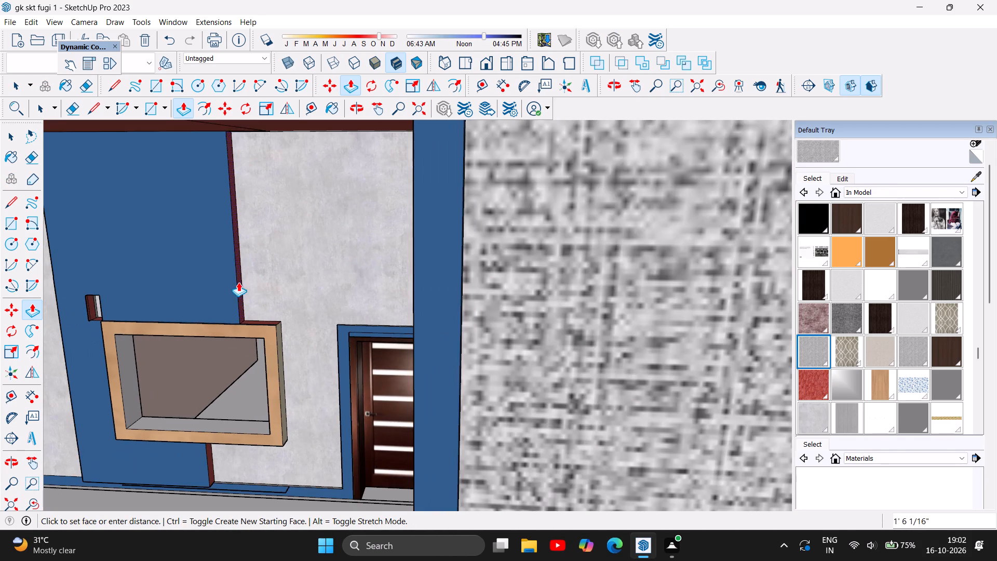
{"action": "left_click", "coordinate": [195, 300]}
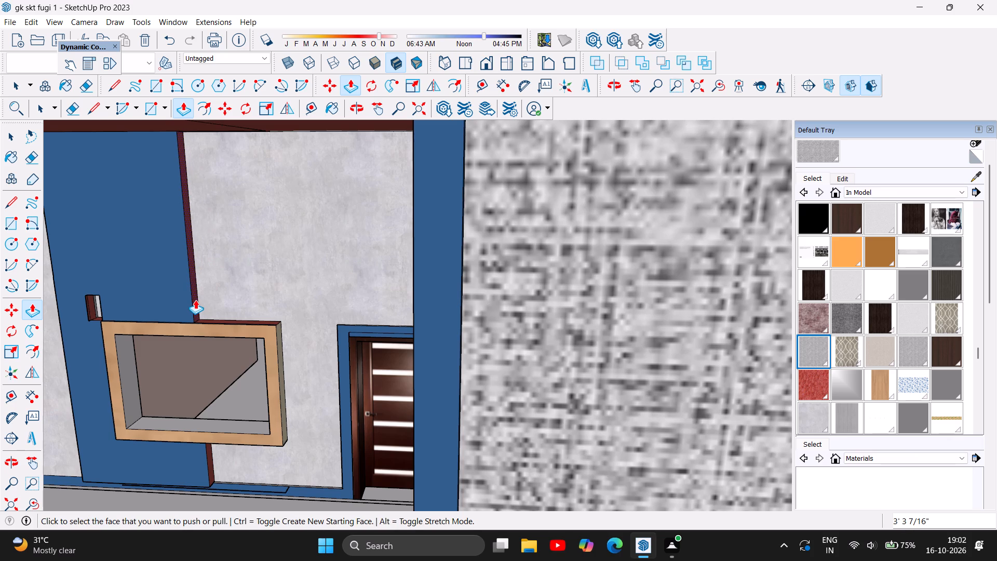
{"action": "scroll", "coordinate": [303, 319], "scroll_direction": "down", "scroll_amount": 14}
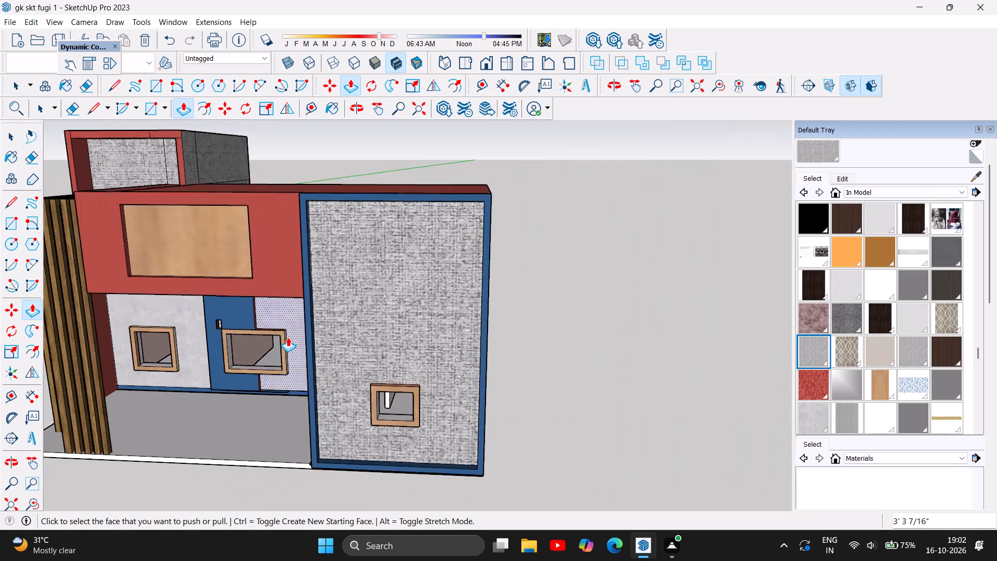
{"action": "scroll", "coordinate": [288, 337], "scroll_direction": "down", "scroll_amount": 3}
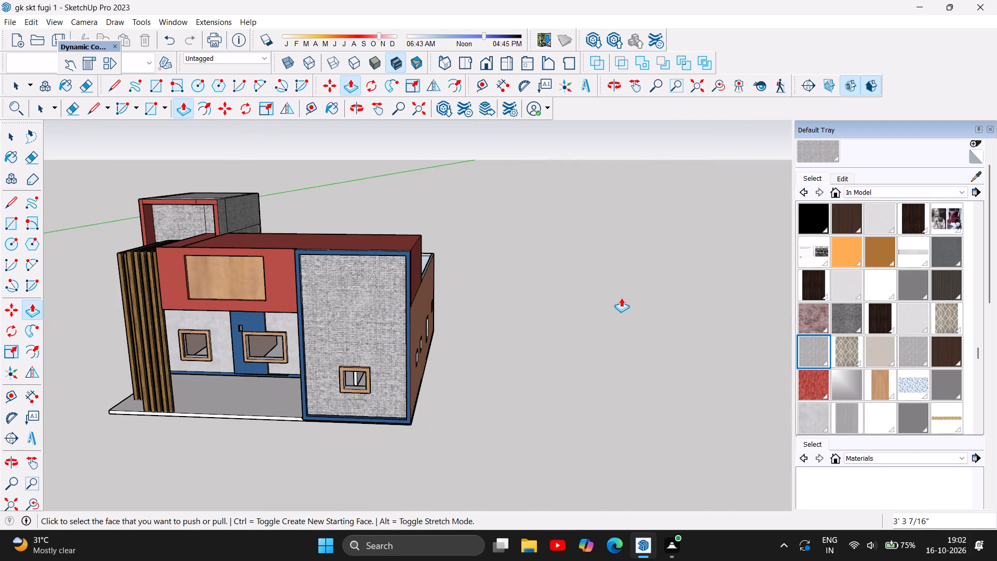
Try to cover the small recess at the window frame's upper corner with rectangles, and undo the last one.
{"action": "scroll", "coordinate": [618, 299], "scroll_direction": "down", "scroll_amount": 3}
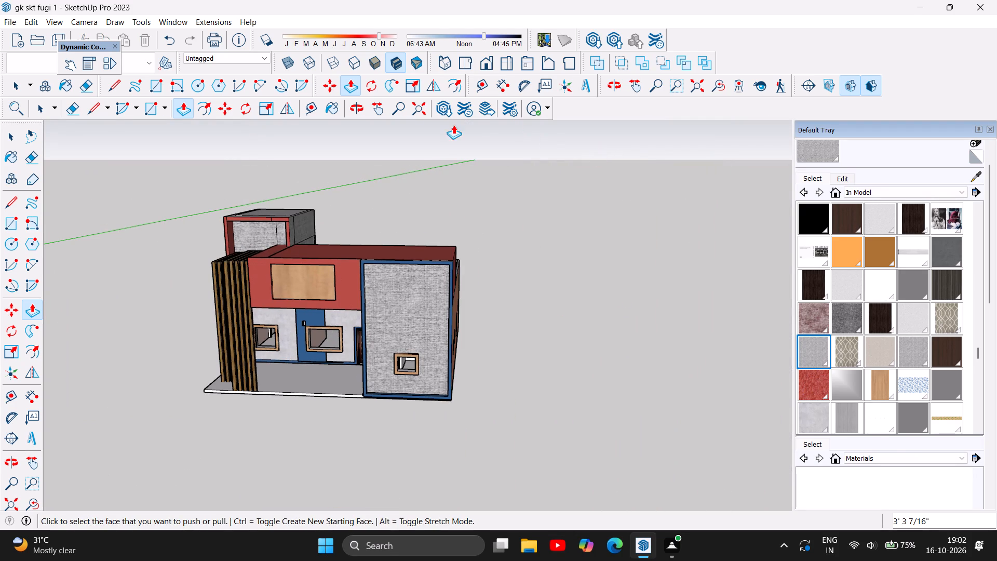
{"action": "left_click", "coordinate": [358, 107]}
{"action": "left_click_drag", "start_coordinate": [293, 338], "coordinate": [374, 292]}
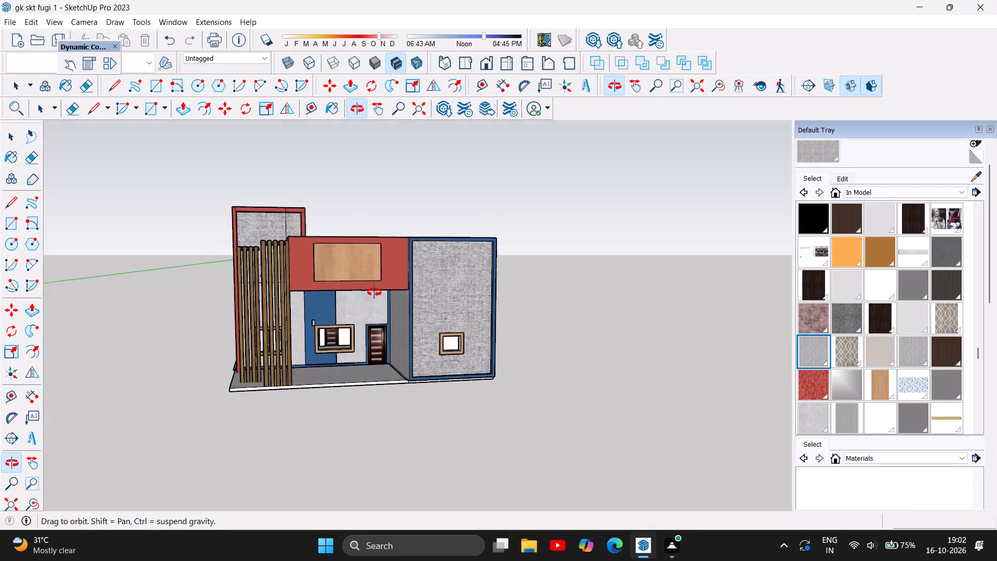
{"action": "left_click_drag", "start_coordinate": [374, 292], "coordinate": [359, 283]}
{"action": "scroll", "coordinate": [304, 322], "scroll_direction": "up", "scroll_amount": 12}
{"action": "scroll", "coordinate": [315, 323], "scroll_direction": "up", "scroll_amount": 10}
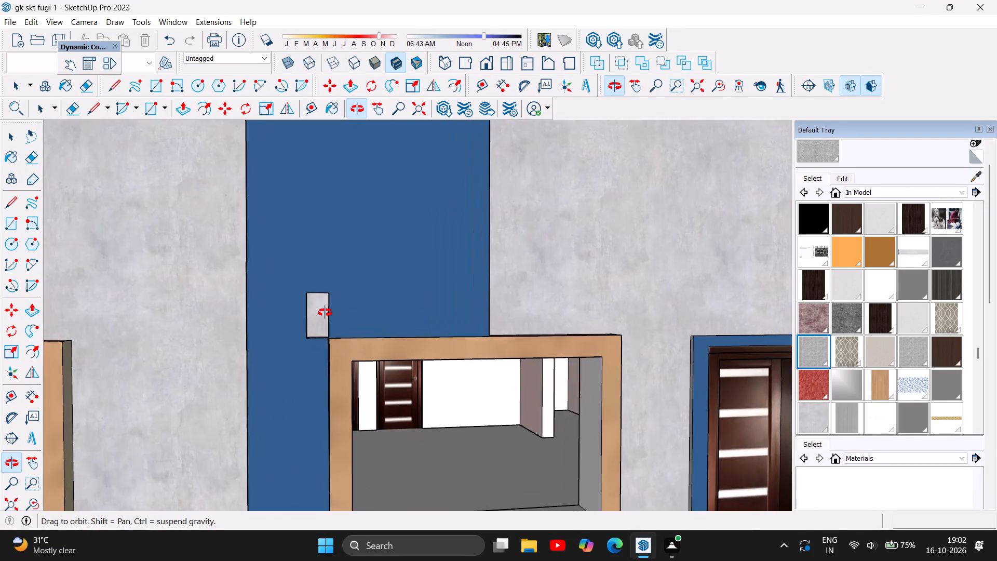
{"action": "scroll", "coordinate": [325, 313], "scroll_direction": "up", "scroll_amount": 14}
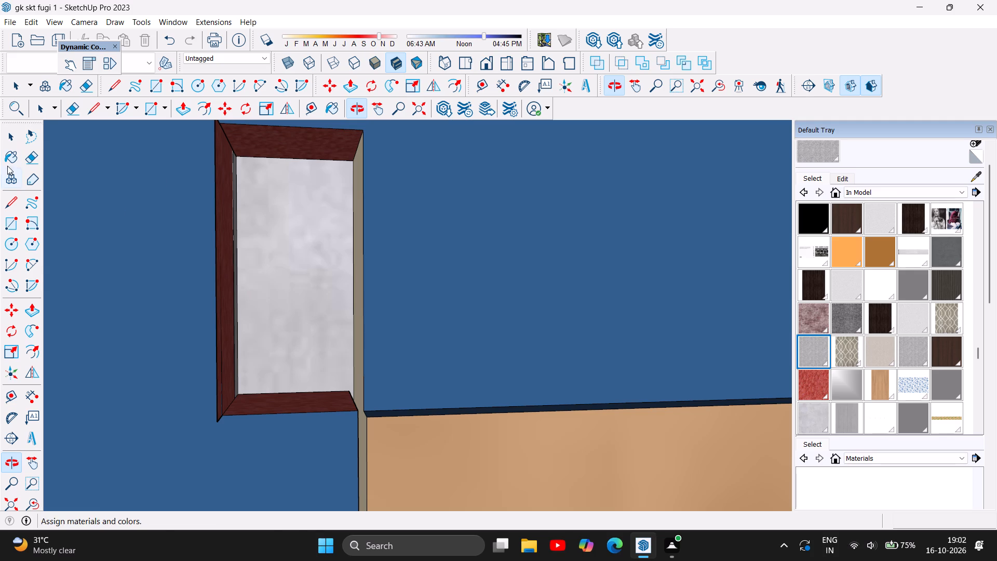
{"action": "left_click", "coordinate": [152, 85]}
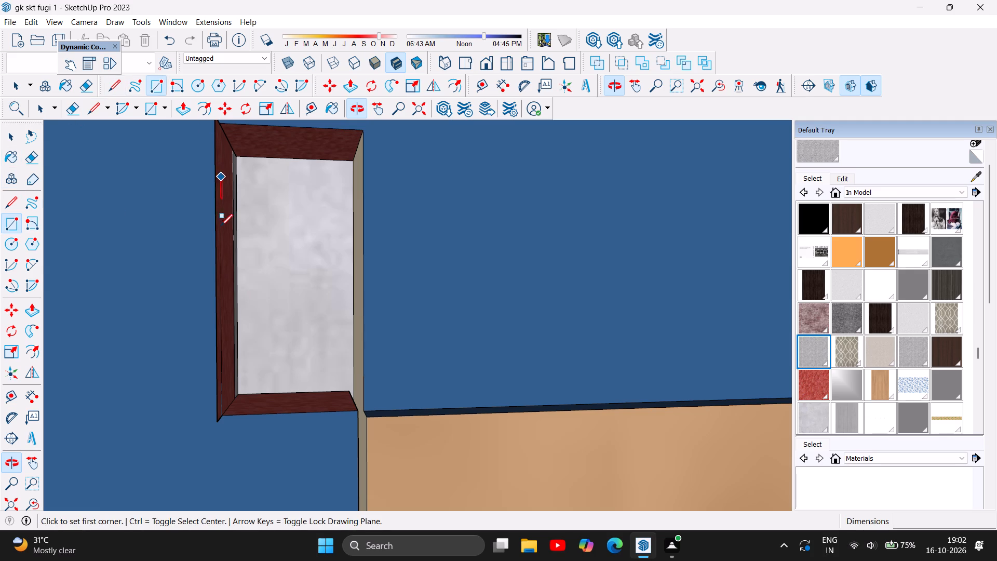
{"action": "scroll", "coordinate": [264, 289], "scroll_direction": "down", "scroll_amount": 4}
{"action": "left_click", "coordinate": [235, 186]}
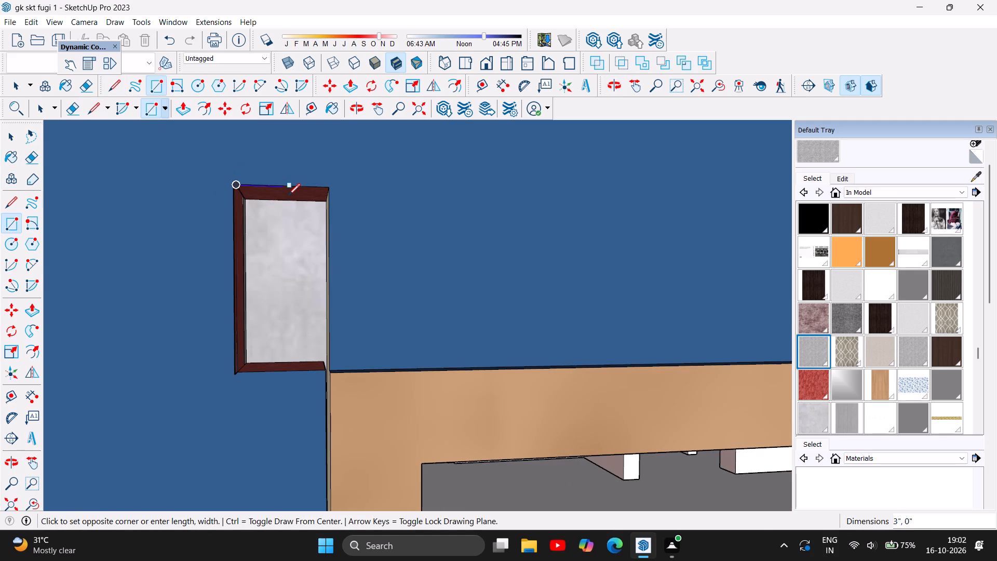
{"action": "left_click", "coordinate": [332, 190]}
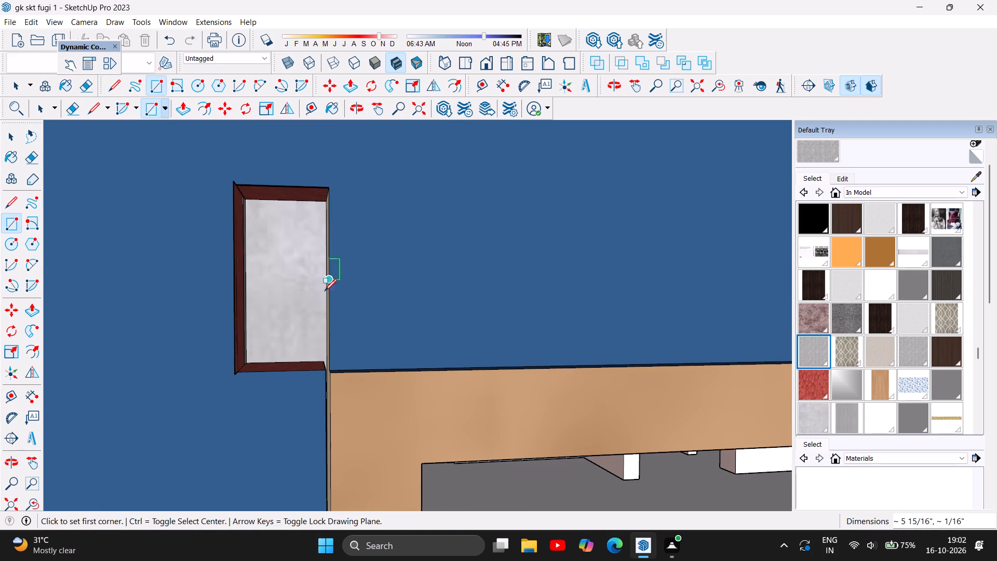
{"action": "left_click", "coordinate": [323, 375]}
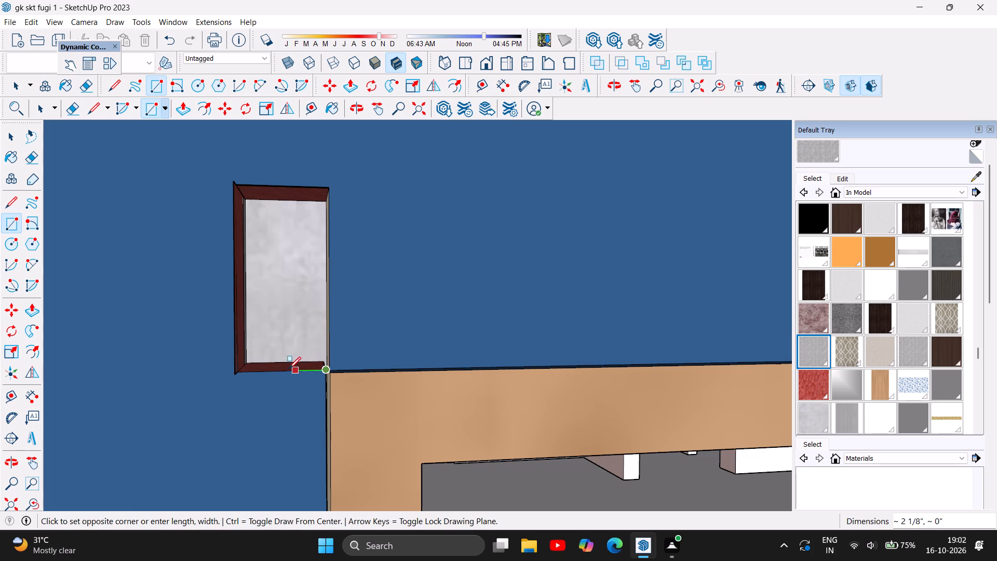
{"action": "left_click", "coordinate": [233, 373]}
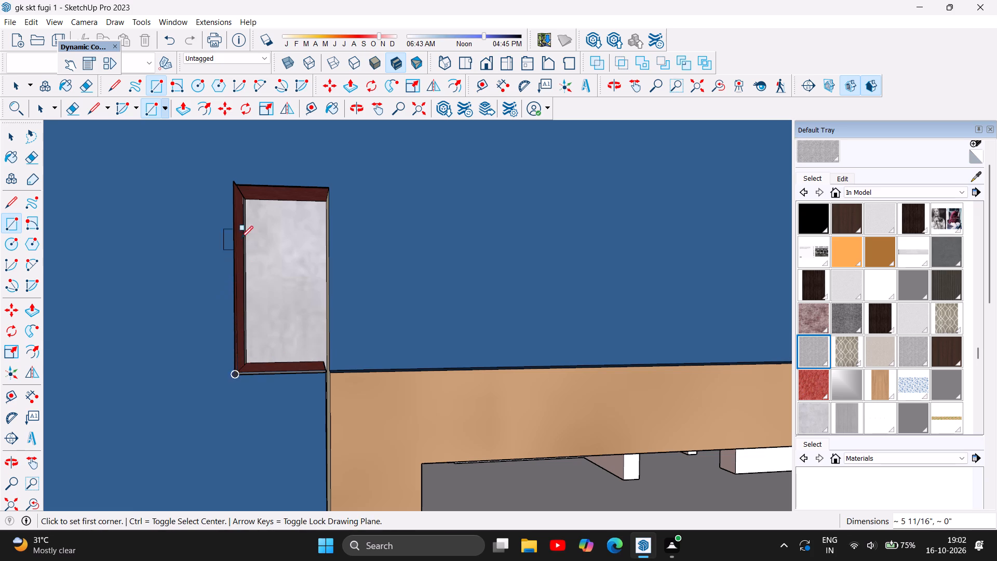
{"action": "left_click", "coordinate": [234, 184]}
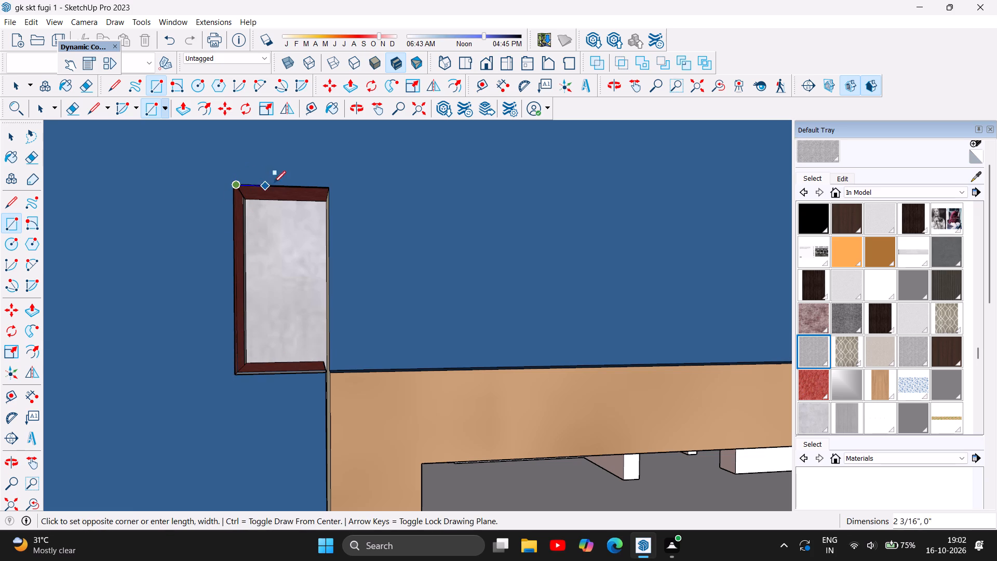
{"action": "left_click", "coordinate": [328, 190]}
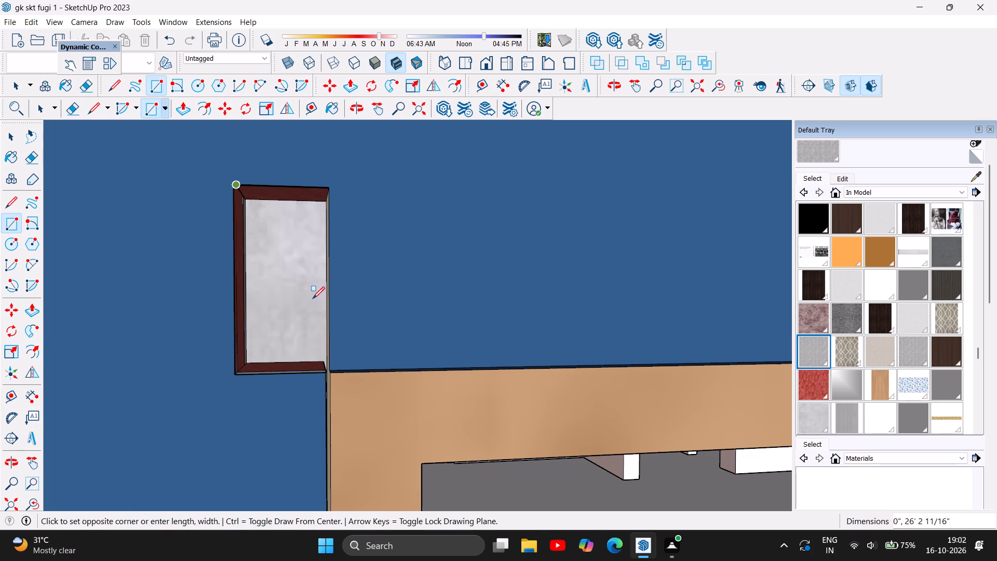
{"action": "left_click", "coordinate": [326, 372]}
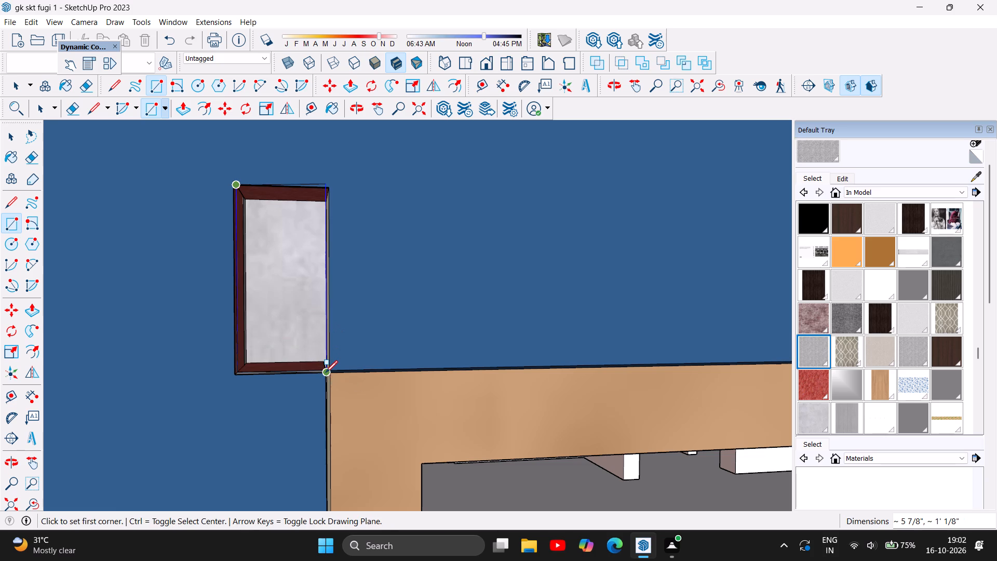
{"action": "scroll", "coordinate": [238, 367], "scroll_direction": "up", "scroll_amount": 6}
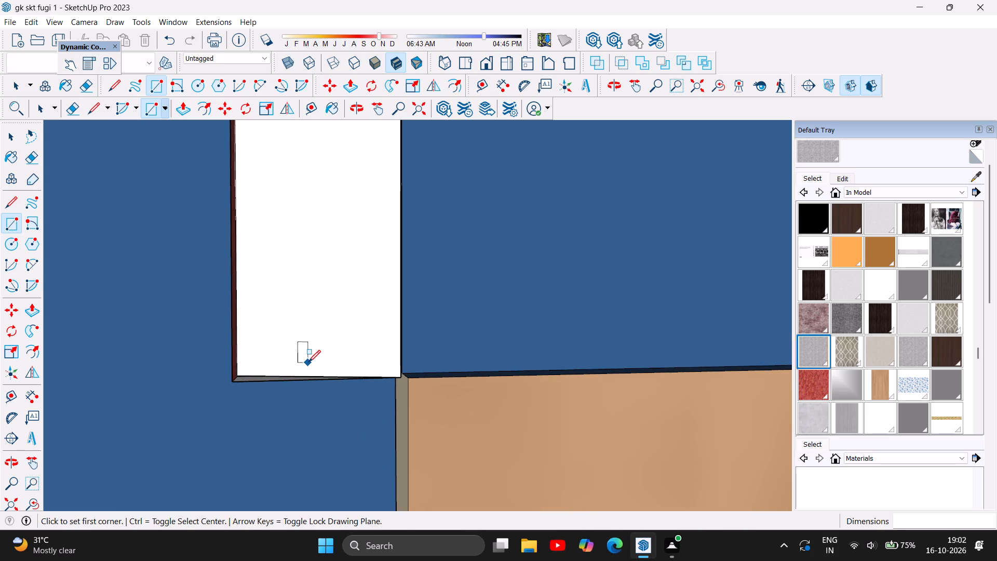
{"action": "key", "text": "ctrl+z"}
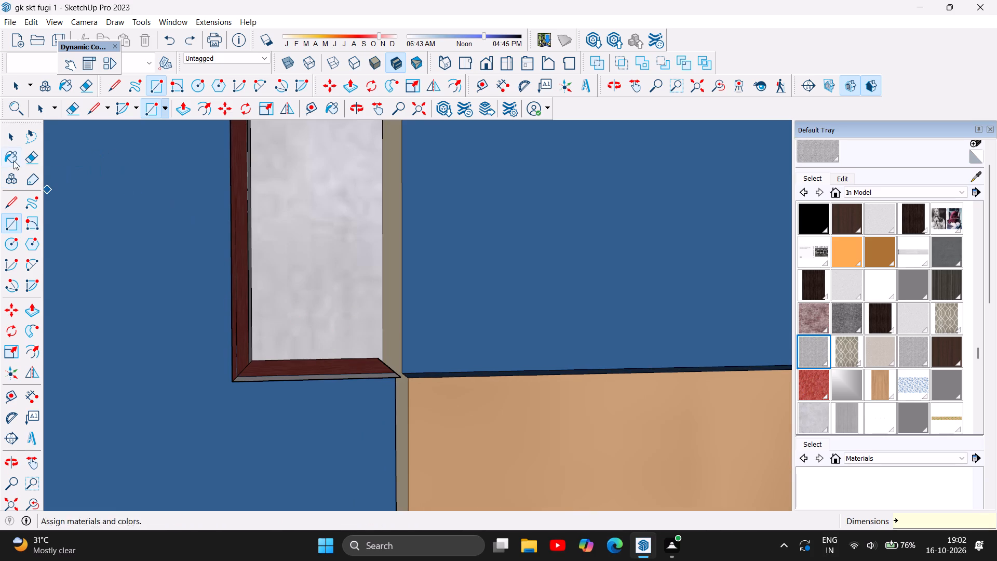
Push/Pull the light grey face inside the small recess beside the window frame 1 7/16" outward.
{"action": "left_click", "coordinate": [349, 88]}
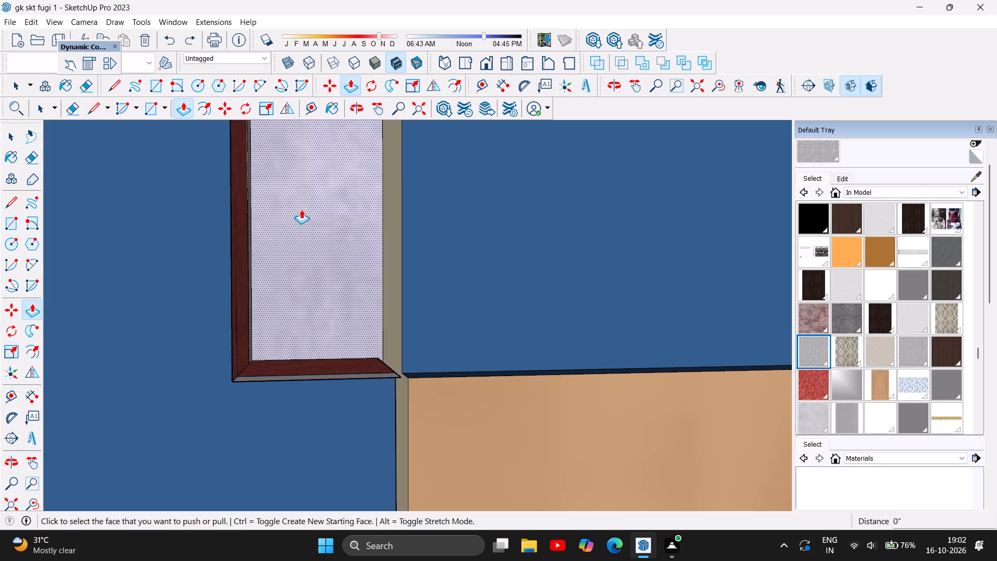
{"action": "left_click", "coordinate": [301, 209]}
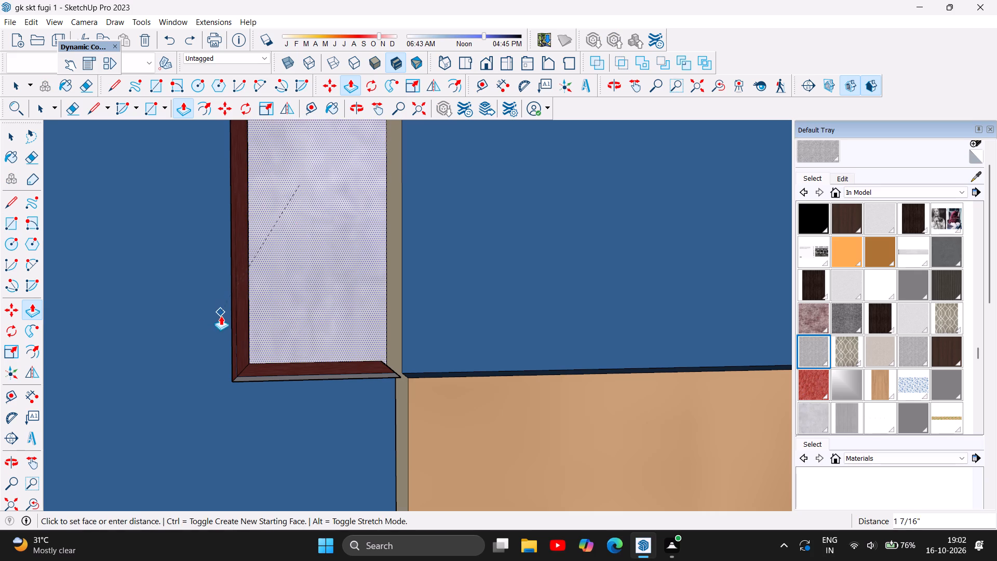
{"action": "left_click", "coordinate": [234, 323]}
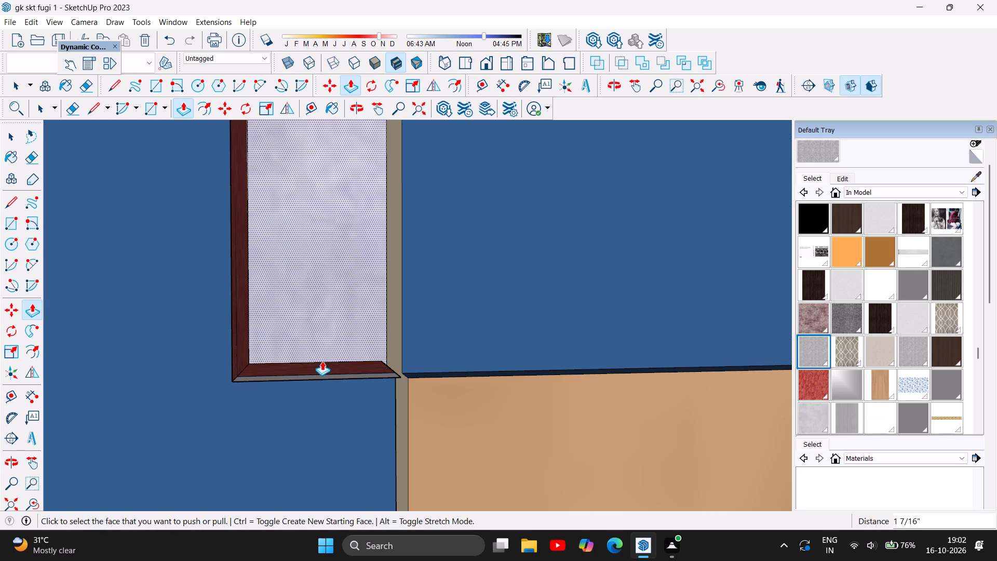
Examine the recess, blue band, window and door up close and across the whole front facade.
{"action": "scroll", "coordinate": [322, 361], "scroll_direction": "up", "scroll_amount": 8}
{"action": "scroll", "coordinate": [388, 332], "scroll_direction": "down", "scroll_amount": 11}
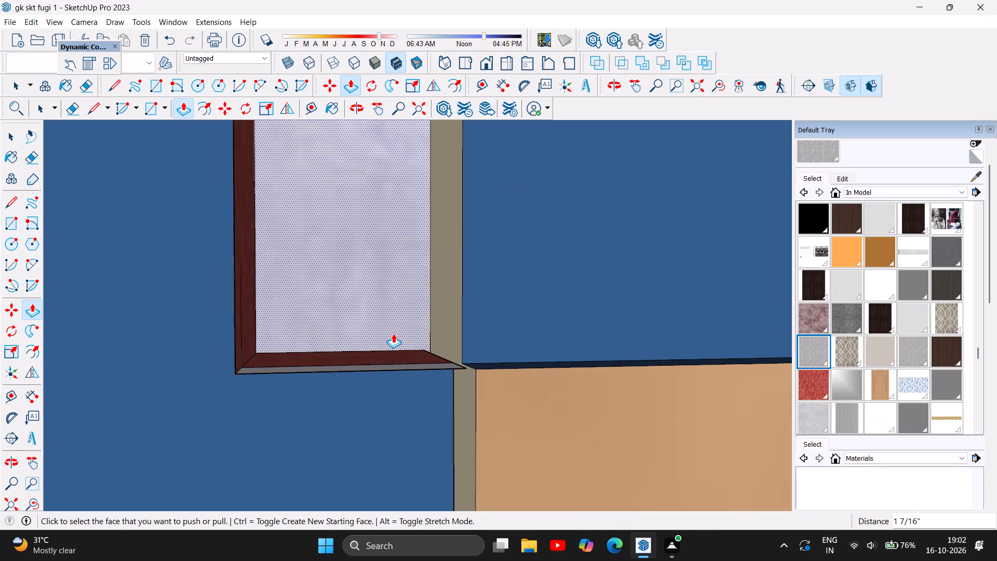
{"action": "scroll", "coordinate": [393, 333], "scroll_direction": "down", "scroll_amount": 12}
{"action": "scroll", "coordinate": [326, 306], "scroll_direction": "down", "scroll_amount": 7}
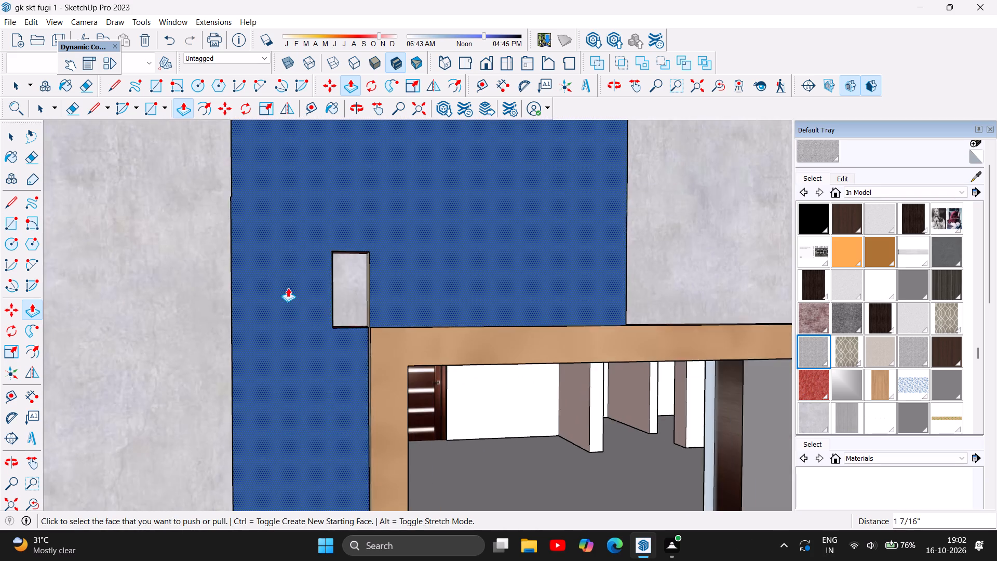
{"action": "scroll", "coordinate": [278, 279], "scroll_direction": "down", "scroll_amount": 20}
{"action": "scroll", "coordinate": [255, 265], "scroll_direction": "down", "scroll_amount": 6}
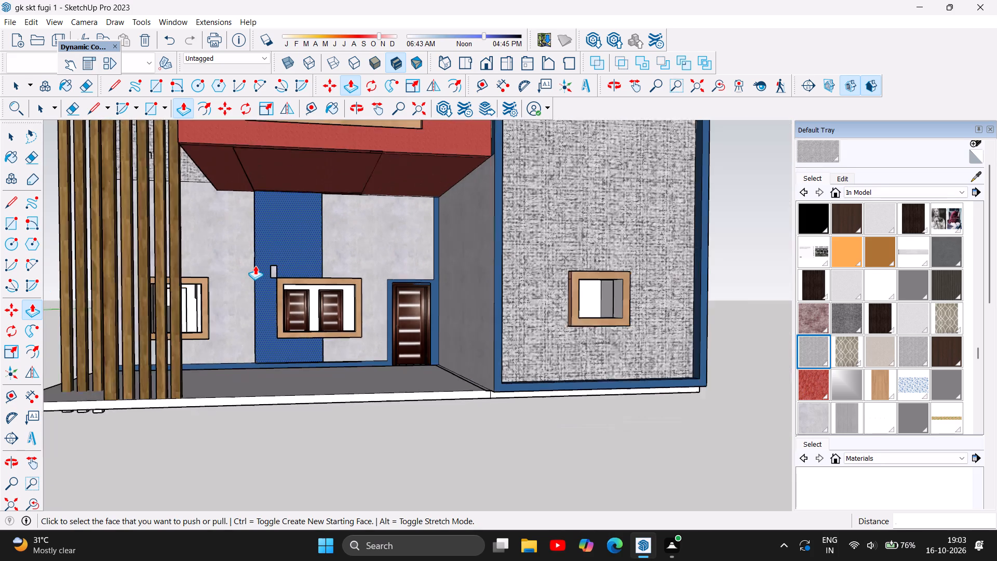
{"action": "scroll", "coordinate": [264, 333], "scroll_direction": "down", "scroll_amount": 3}
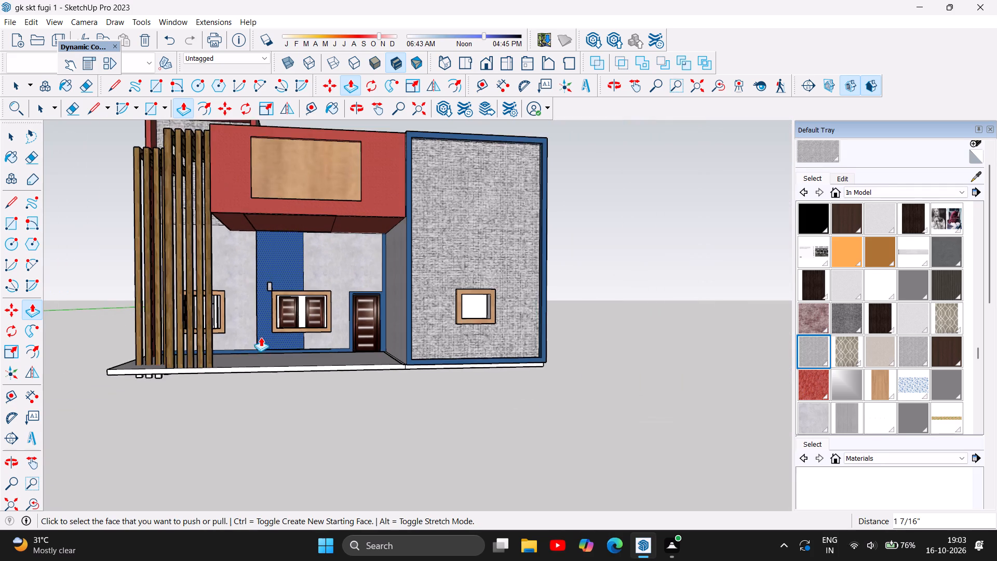
{"action": "scroll", "coordinate": [261, 337], "scroll_direction": "down", "scroll_amount": 7}
{"action": "scroll", "coordinate": [340, 339], "scroll_direction": "up", "scroll_amount": 4}
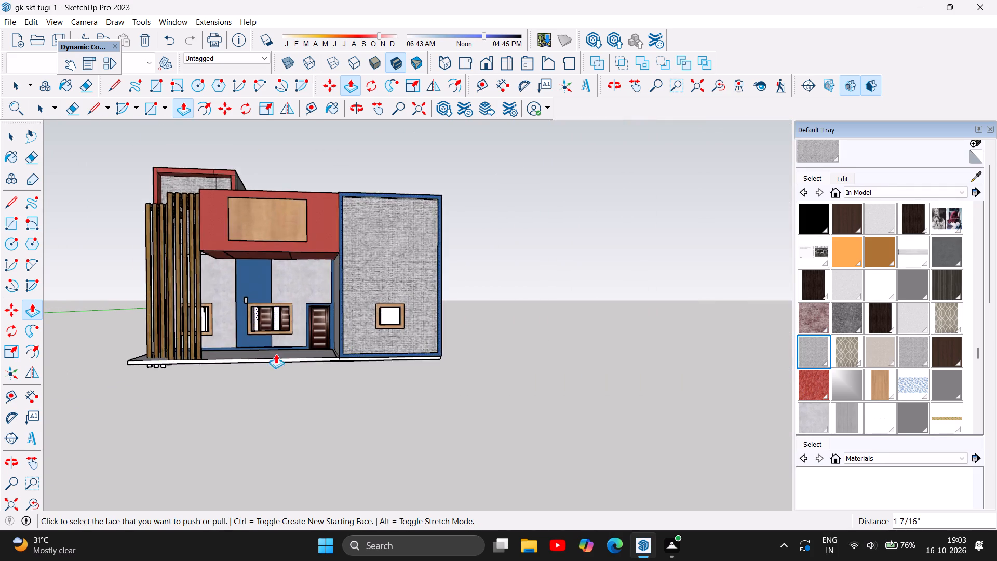
{"action": "scroll", "coordinate": [276, 354], "scroll_direction": "up", "scroll_amount": 4}
{"action": "scroll", "coordinate": [227, 381], "scroll_direction": "down", "scroll_amount": 11}
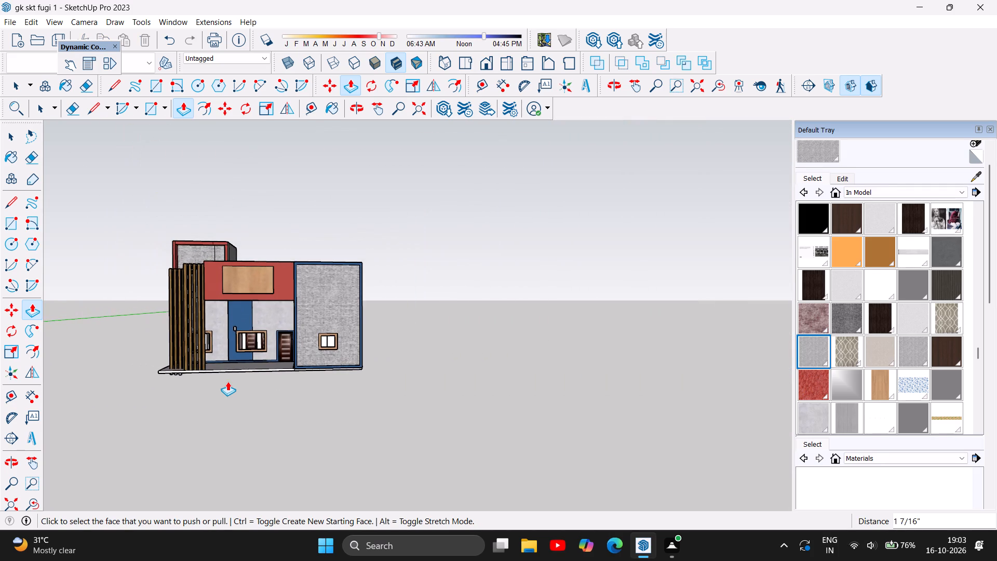
{"action": "scroll", "coordinate": [247, 319], "scroll_direction": "up", "scroll_amount": 6}
{"action": "scroll", "coordinate": [262, 360], "scroll_direction": "up", "scroll_amount": 12}
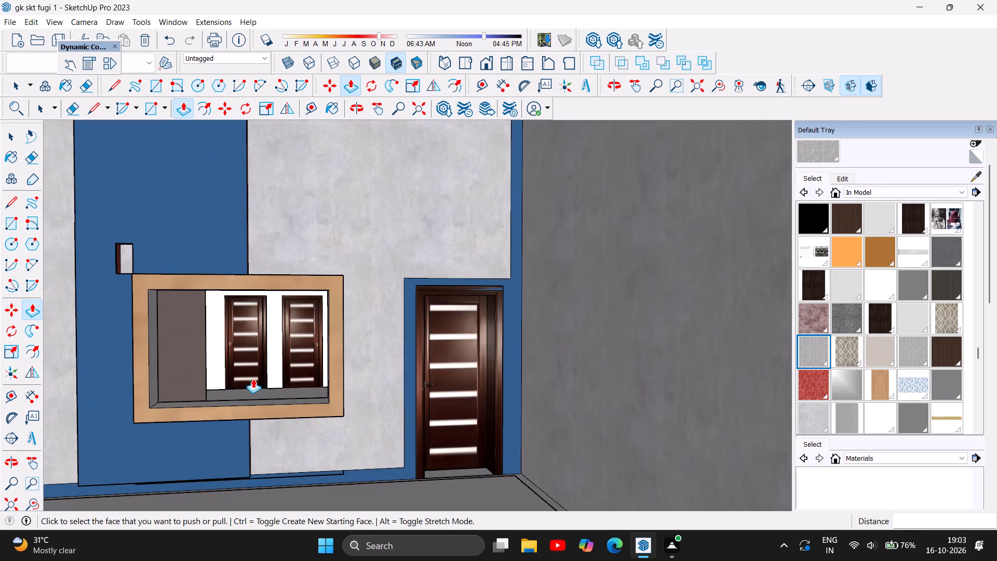
{"action": "scroll", "coordinate": [274, 346], "scroll_direction": "down", "scroll_amount": 18}
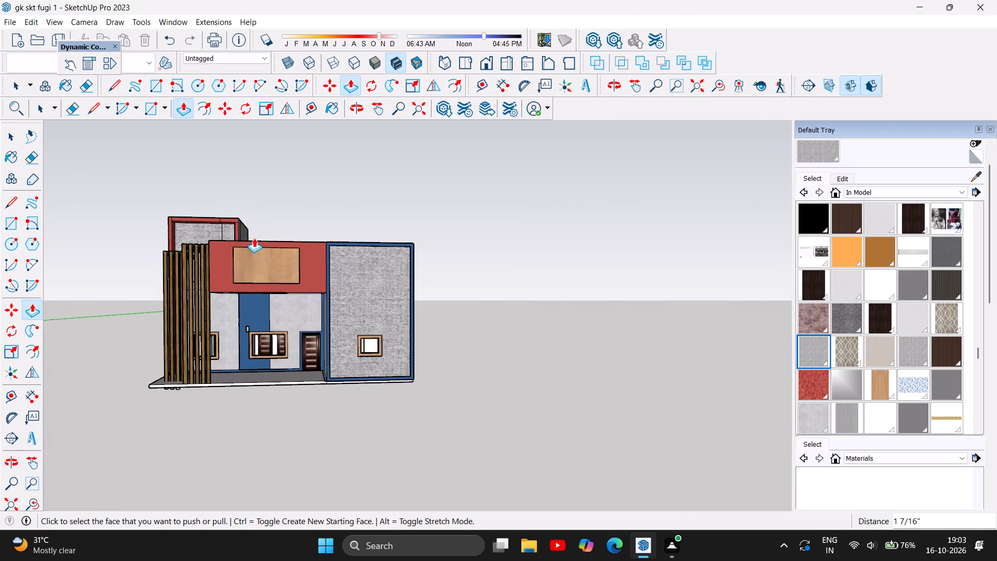
{"action": "scroll", "coordinate": [217, 342], "scroll_direction": "down", "scroll_amount": 4}
{"action": "scroll", "coordinate": [116, 376], "scroll_direction": "up", "scroll_amount": 4}
{"action": "scroll", "coordinate": [192, 381], "scroll_direction": "up", "scroll_amount": 3}
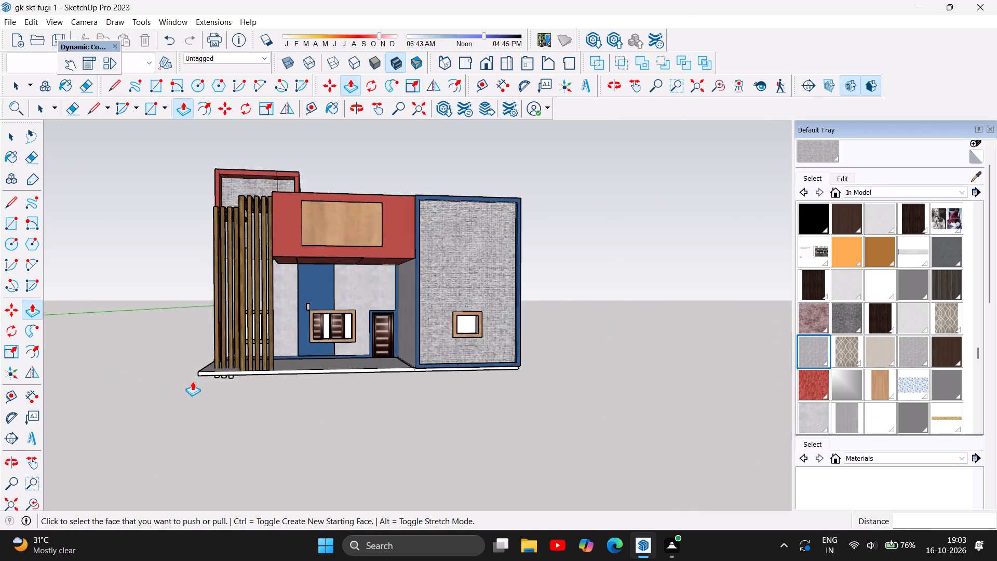
{"action": "scroll", "coordinate": [192, 381], "scroll_direction": "up", "scroll_amount": 6}
{"action": "scroll", "coordinate": [580, 376], "scroll_direction": "up", "scroll_amount": 1}
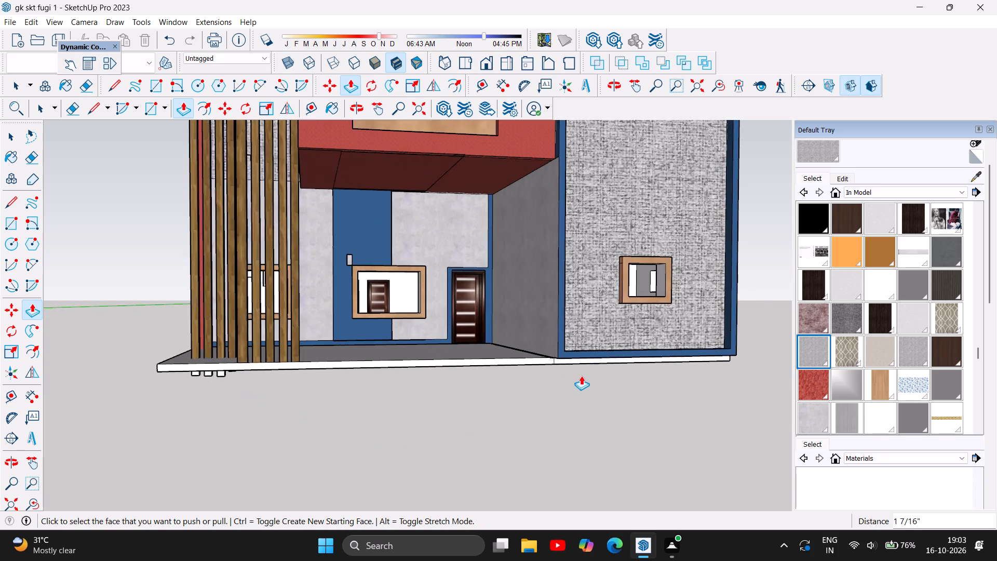
{"action": "scroll", "coordinate": [581, 376], "scroll_direction": "up", "scroll_amount": 2}
{"action": "scroll", "coordinate": [584, 377], "scroll_direction": "down", "scroll_amount": 11}
{"action": "scroll", "coordinate": [567, 370], "scroll_direction": "up", "scroll_amount": 3}
{"action": "scroll", "coordinate": [488, 410], "scroll_direction": "down", "scroll_amount": 1}
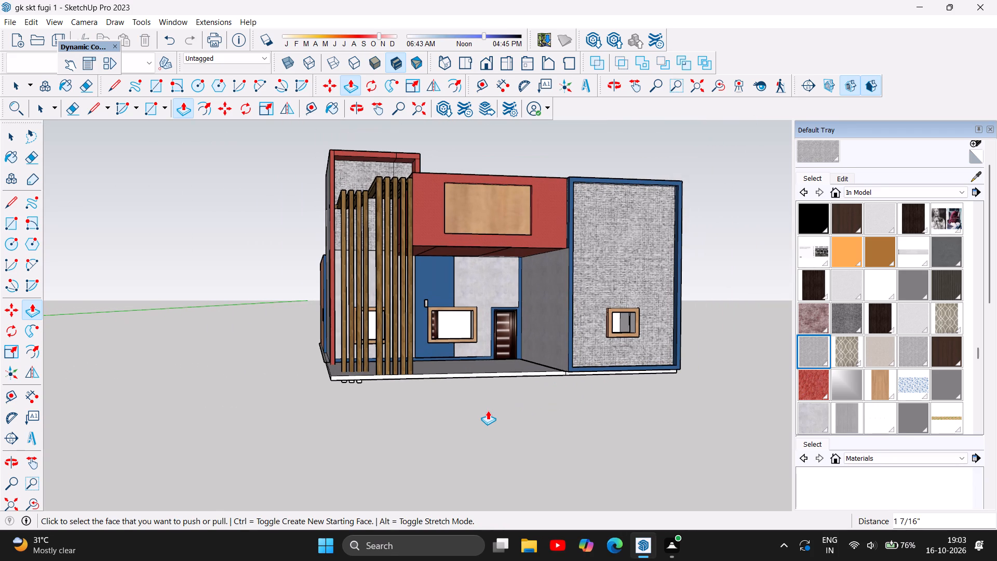
Save the model.
{"action": "key", "text": "ctrl+s"}
{"action": "key", "text": "ctrl+s"}
Paint the orange side wall with the single small window, beside the tall textured tower, in the light grey concrete material.
{"action": "scroll", "coordinate": [655, 445], "scroll_direction": "down", "scroll_amount": 4}
{"action": "left_click_drag", "start_coordinate": [411, 419], "coordinate": [466, 431]}
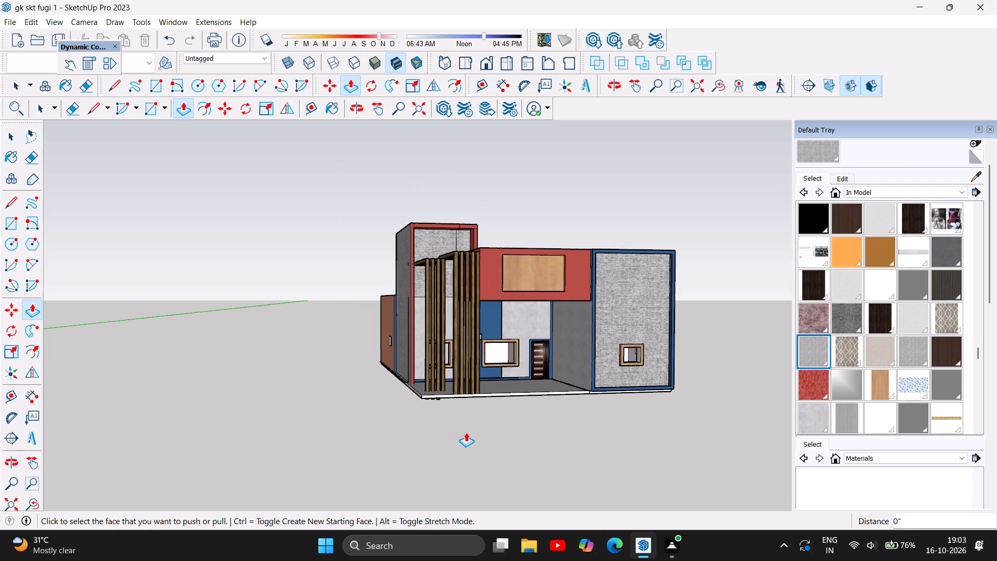
{"action": "scroll", "coordinate": [546, 310], "scroll_direction": "up", "scroll_amount": 2}
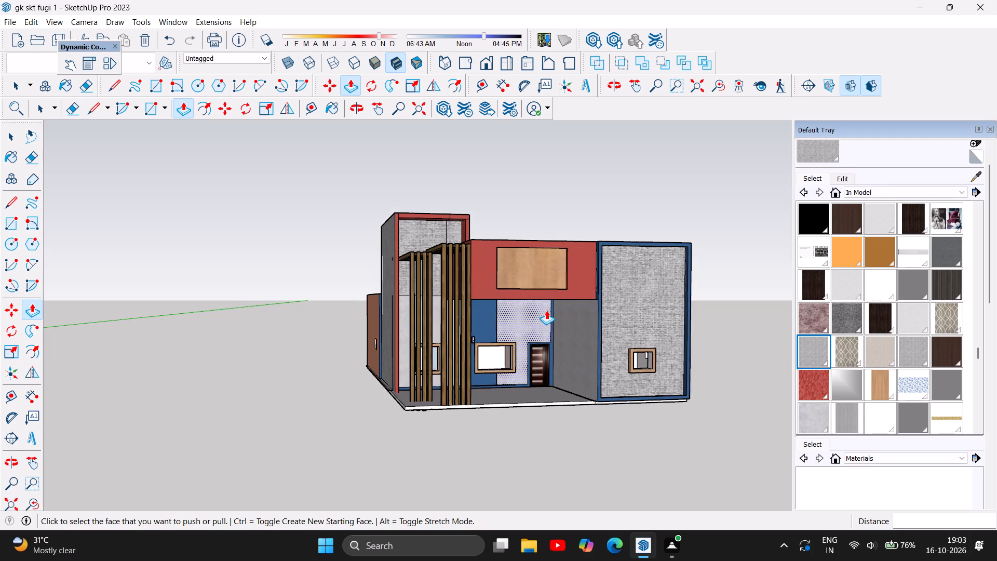
{"action": "left_click", "coordinate": [813, 424]}
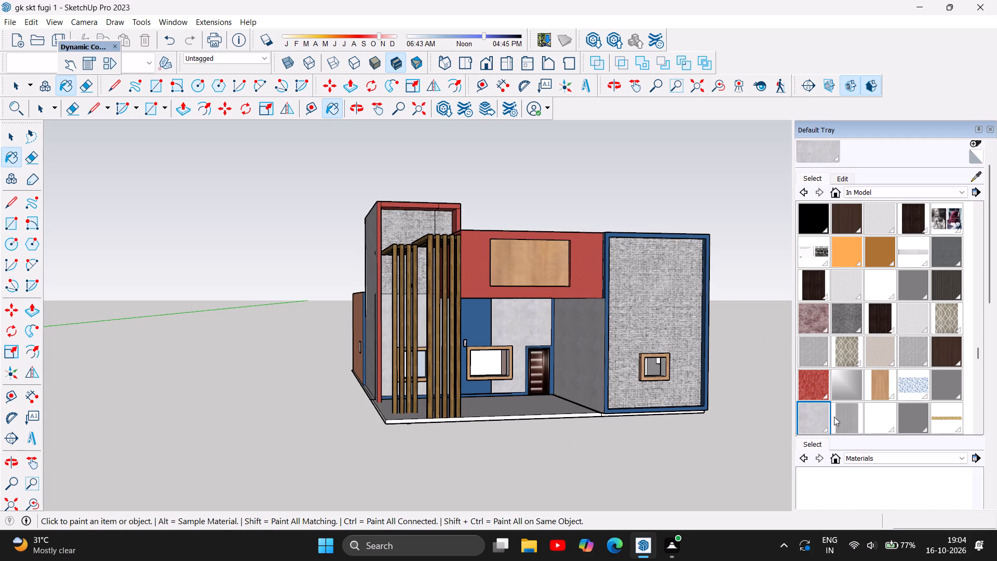
{"action": "left_click", "coordinate": [358, 110]}
{"action": "left_click_drag", "start_coordinate": [278, 495], "coordinate": [597, 532]}
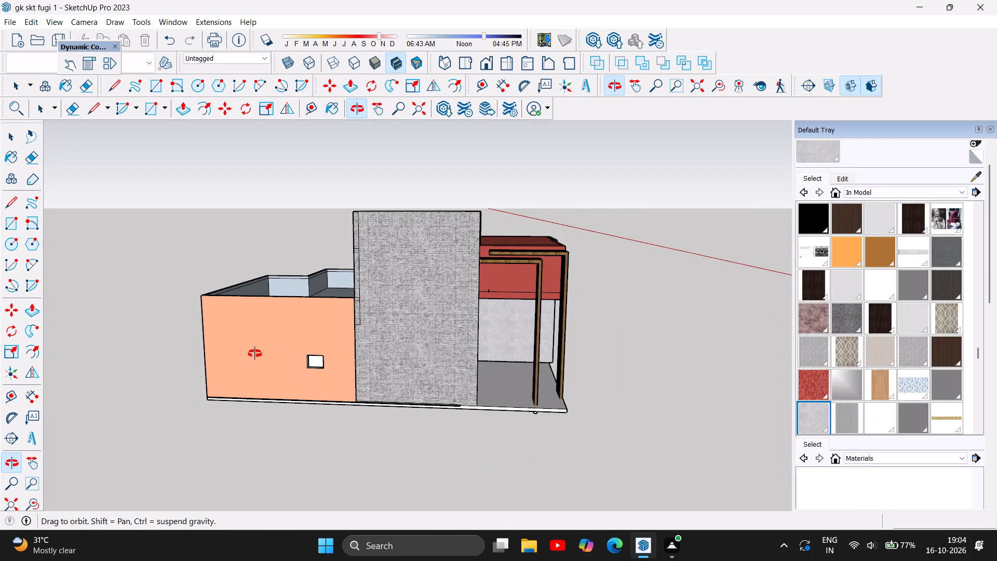
{"action": "left_click", "coordinate": [818, 423]}
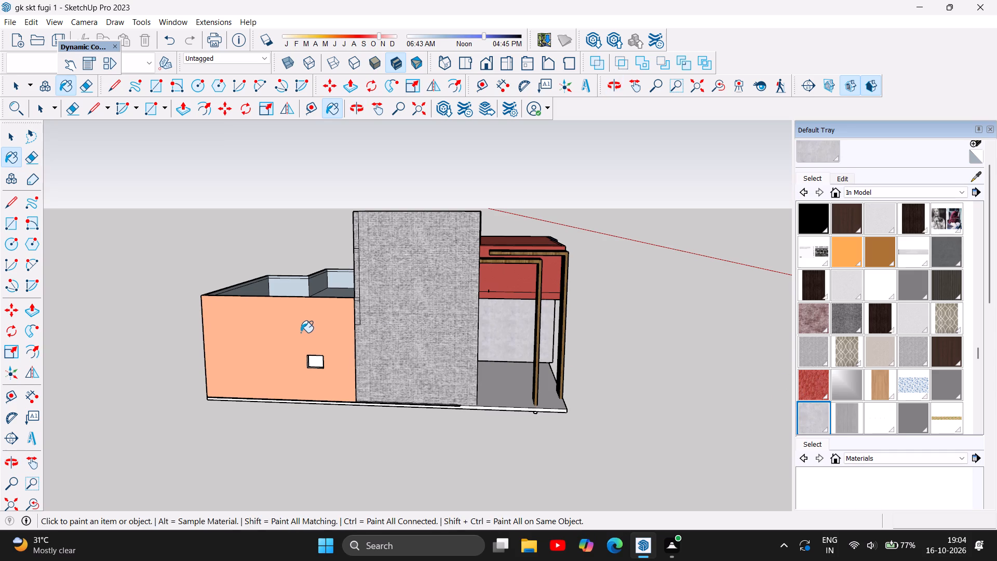
{"action": "left_click", "coordinate": [294, 332]}
Paint the long orange side wall with four openings on the house's opposite side in the same light grey concrete material.
{"action": "scroll", "coordinate": [225, 432], "scroll_direction": "down", "scroll_amount": 5}
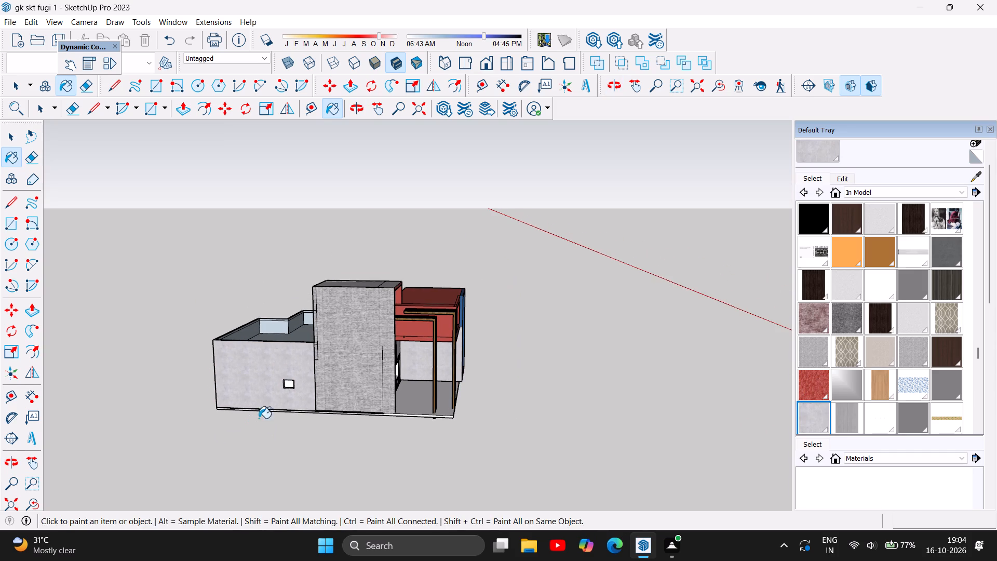
{"action": "scroll", "coordinate": [526, 398], "scroll_direction": "up", "scroll_amount": 4}
{"action": "scroll", "coordinate": [480, 443], "scroll_direction": "down", "scroll_amount": 2}
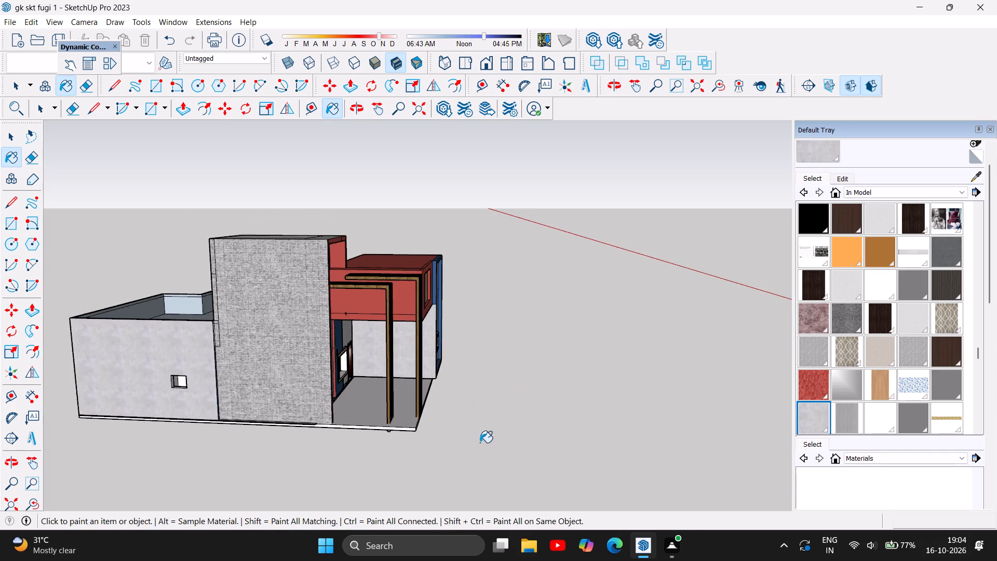
{"action": "scroll", "coordinate": [480, 443], "scroll_direction": "down", "scroll_amount": 3}
{"action": "left_click", "coordinate": [347, 109]}
{"action": "left_click_drag", "start_coordinate": [558, 277], "coordinate": [259, 294]}
{"action": "left_click_drag", "start_coordinate": [554, 315], "coordinate": [282, 292]}
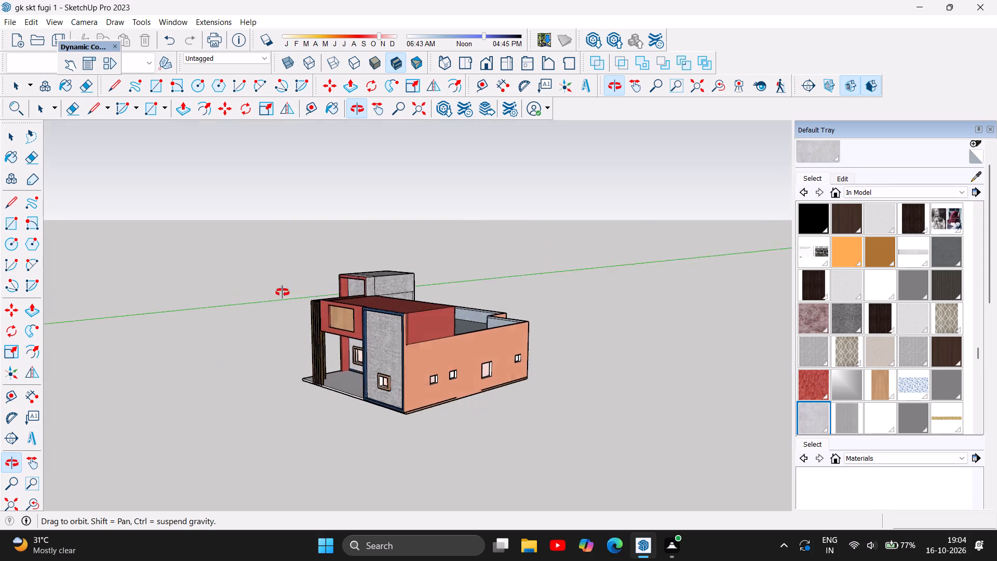
{"action": "left_click_drag", "start_coordinate": [282, 292], "coordinate": [257, 288]}
{"action": "left_click", "coordinate": [813, 420]}
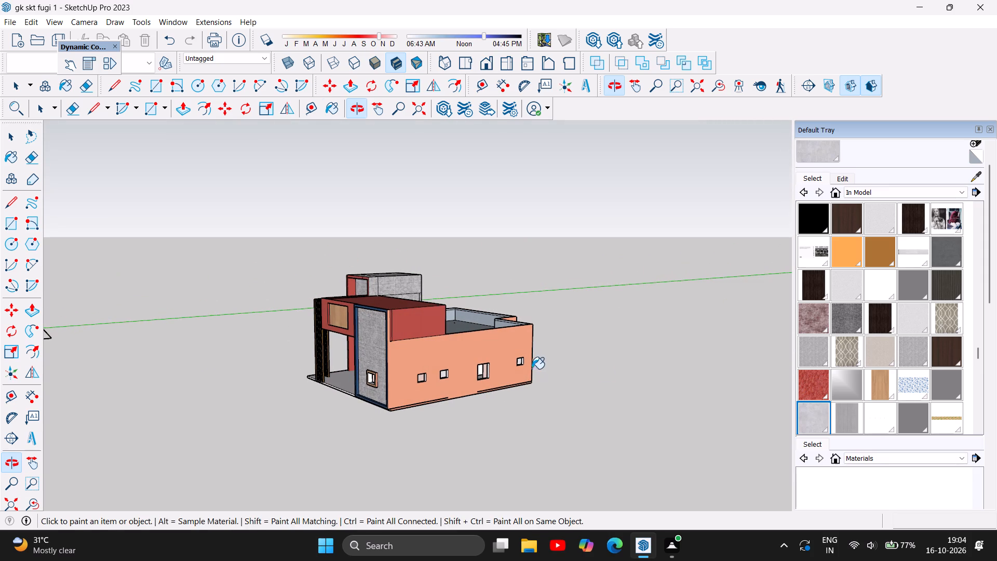
{"action": "left_click", "coordinate": [494, 351]}
Paint the three orange faces of the stepped rear wall in the same light grey concrete material.
{"action": "scroll", "coordinate": [637, 442], "scroll_direction": "down", "scroll_amount": 3}
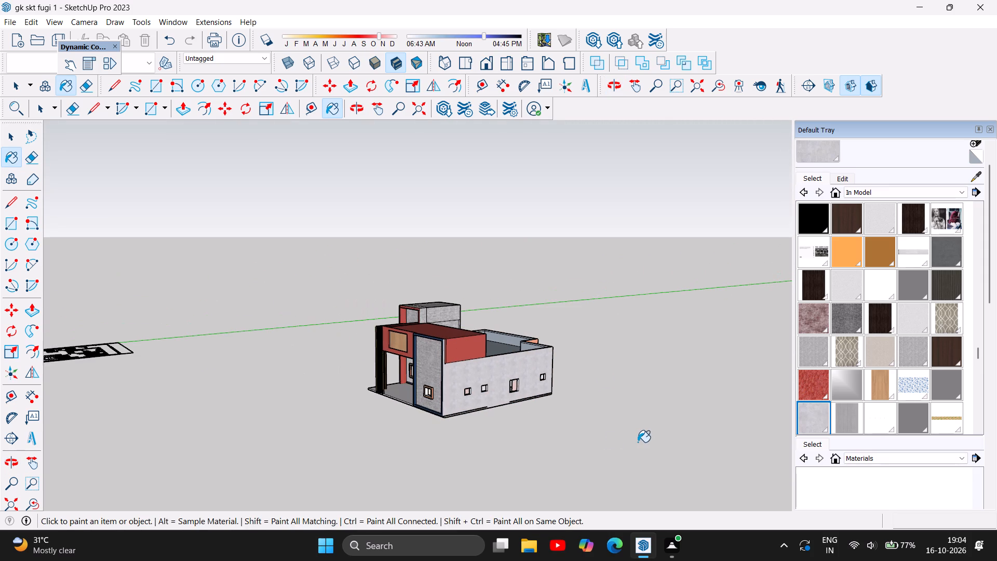
{"action": "left_click", "coordinate": [352, 106]}
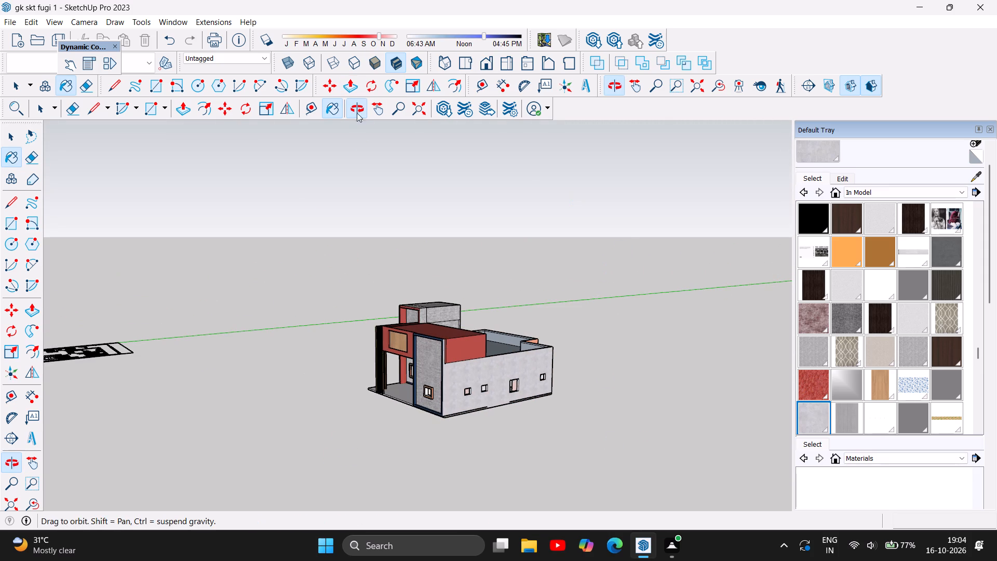
{"action": "left_click_drag", "start_coordinate": [563, 373], "coordinate": [237, 349]}
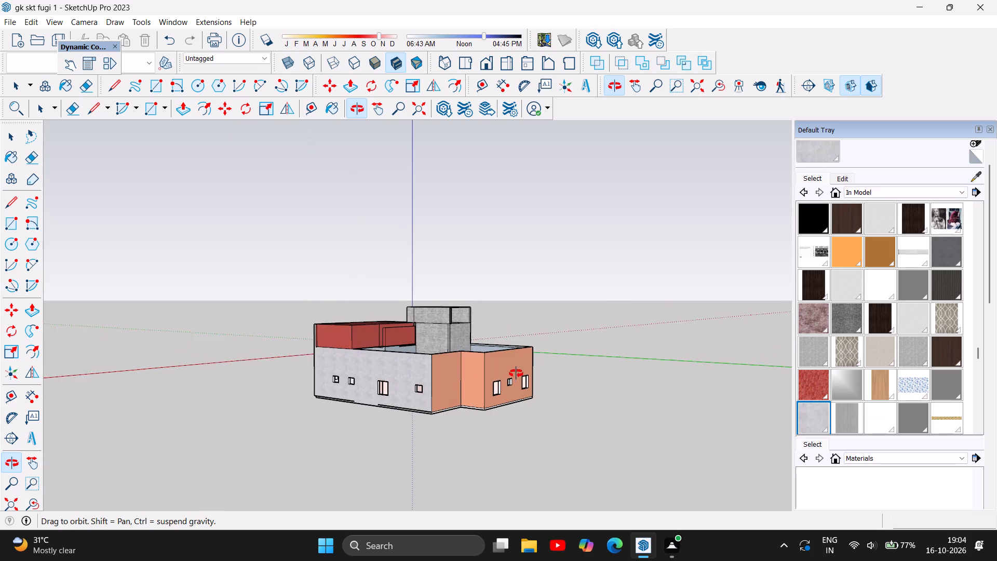
{"action": "left_click_drag", "start_coordinate": [550, 372], "coordinate": [515, 380]}
{"action": "left_click", "coordinate": [817, 416]}
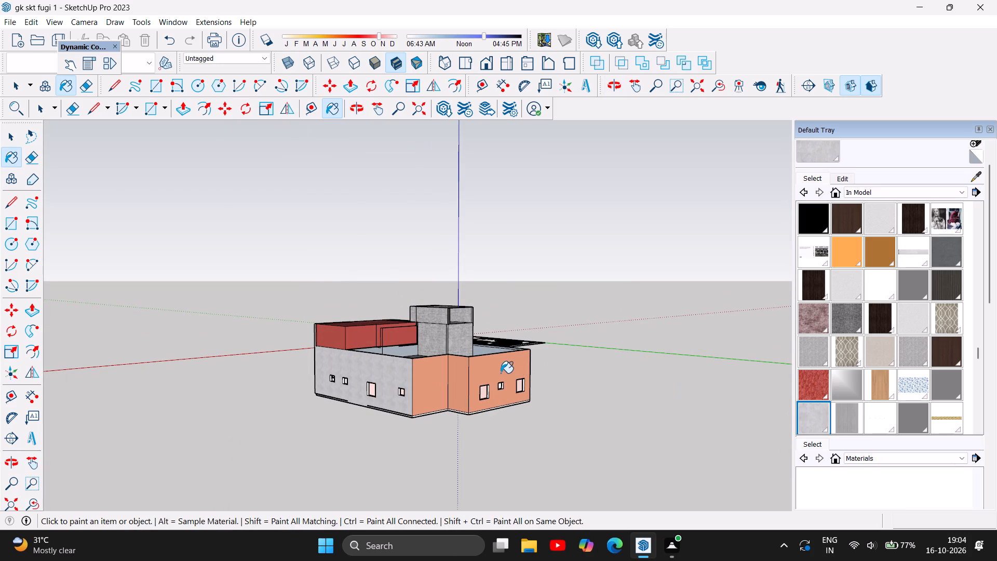
{"action": "left_click", "coordinate": [501, 372]}
{"action": "left_click", "coordinate": [454, 373]}
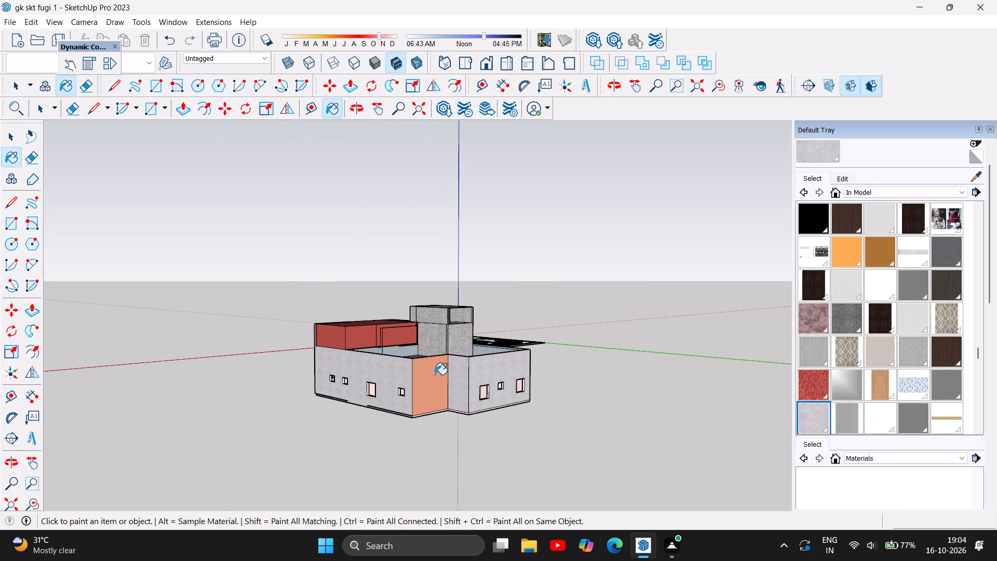
{"action": "left_click", "coordinate": [428, 376]}
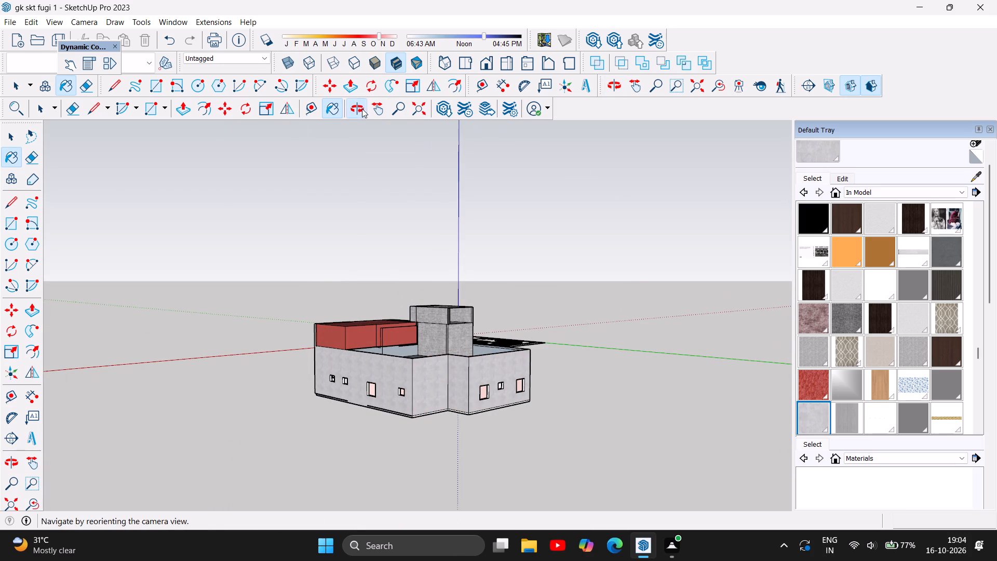
Examine the repainted walls from around the house, ending with the front entrance, wooden slats and windows up close.
{"action": "left_click", "coordinate": [362, 109]}
{"action": "left_click_drag", "start_coordinate": [619, 334], "coordinate": [302, 306]}
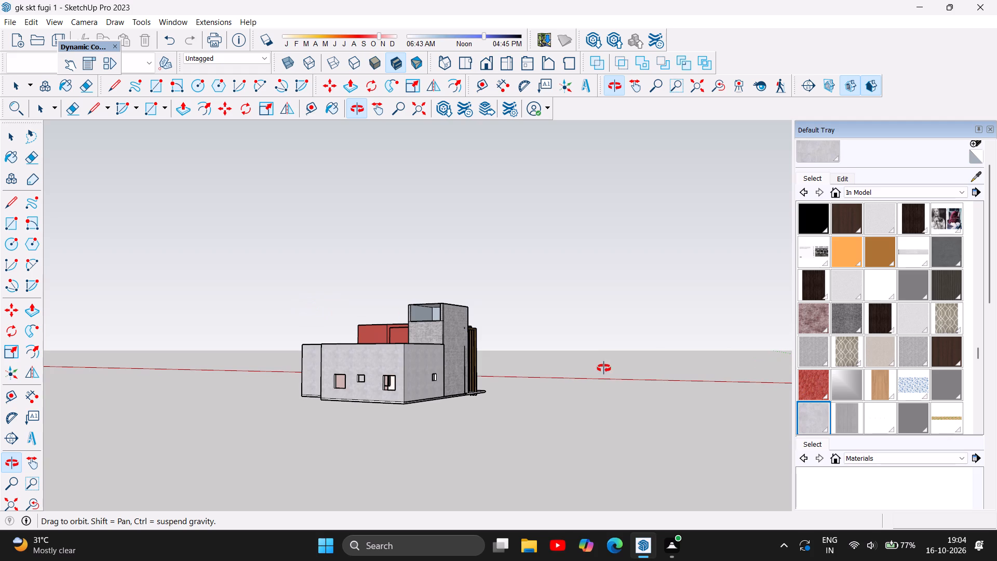
{"action": "left_click_drag", "start_coordinate": [602, 367], "coordinate": [350, 343]}
{"action": "left_click_drag", "start_coordinate": [598, 324], "coordinate": [405, 381]}
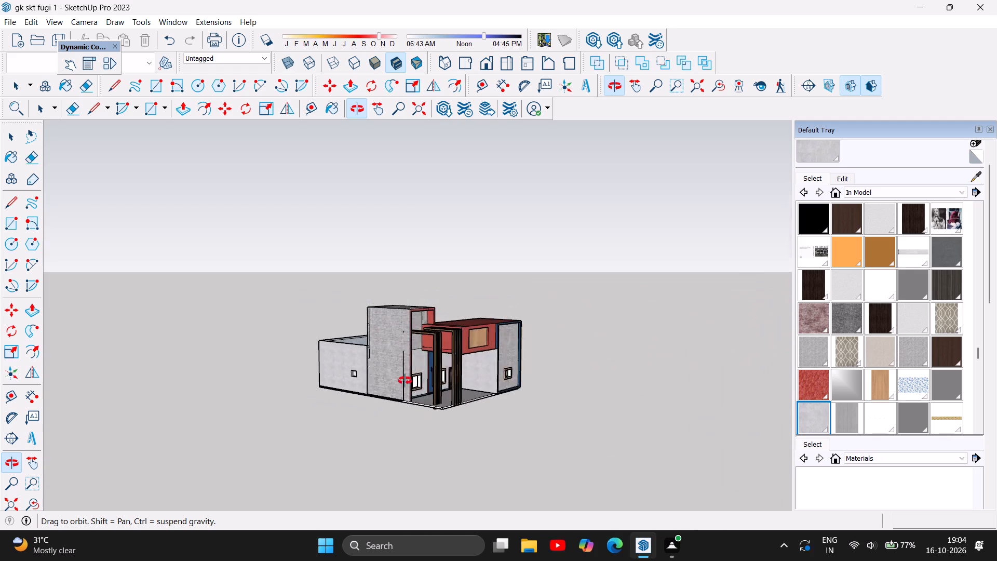
{"action": "left_click_drag", "start_coordinate": [405, 381], "coordinate": [405, 375]}
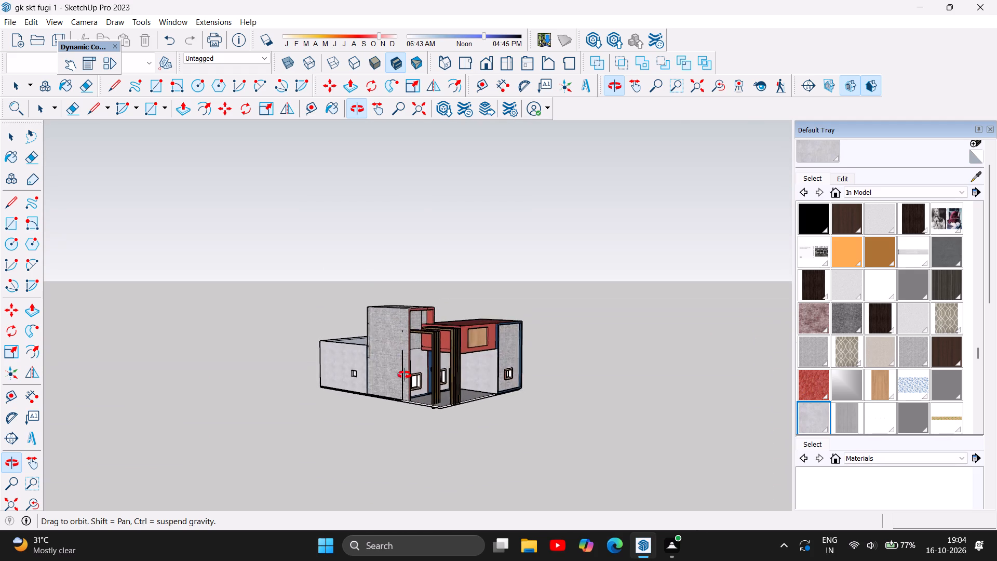
{"action": "left_click_drag", "start_coordinate": [405, 375], "coordinate": [327, 378]}
{"action": "scroll", "coordinate": [432, 386], "scroll_direction": "up", "scroll_amount": 3}
{"action": "scroll", "coordinate": [508, 406], "scroll_direction": "up", "scroll_amount": 5}
{"action": "scroll", "coordinate": [390, 411], "scroll_direction": "up", "scroll_amount": 1}
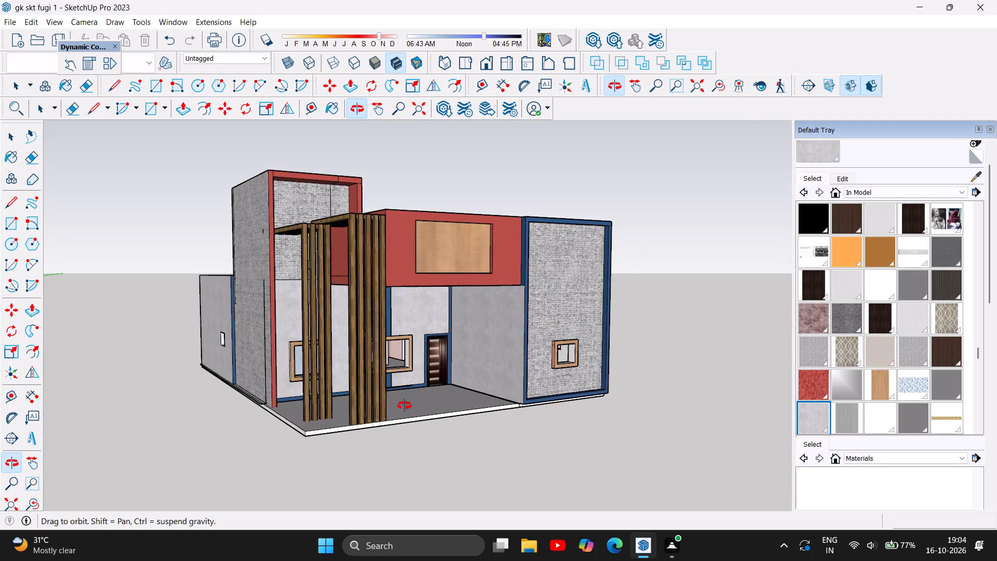
{"action": "scroll", "coordinate": [405, 406], "scroll_direction": "up", "scroll_amount": 1}
{"action": "scroll", "coordinate": [508, 438], "scroll_direction": "up", "scroll_amount": 2}
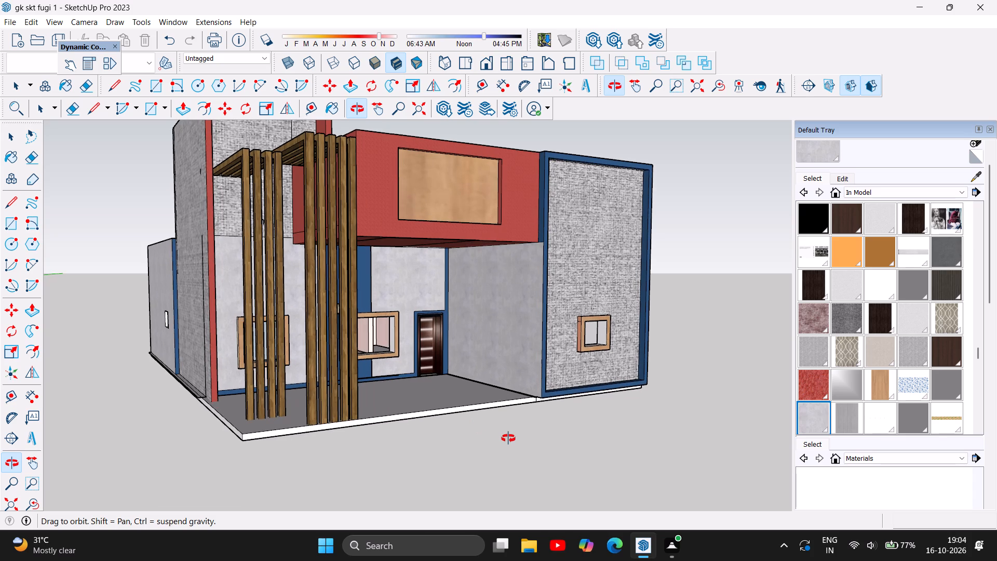
{"action": "scroll", "coordinate": [508, 438], "scroll_direction": "up", "scroll_amount": 4}
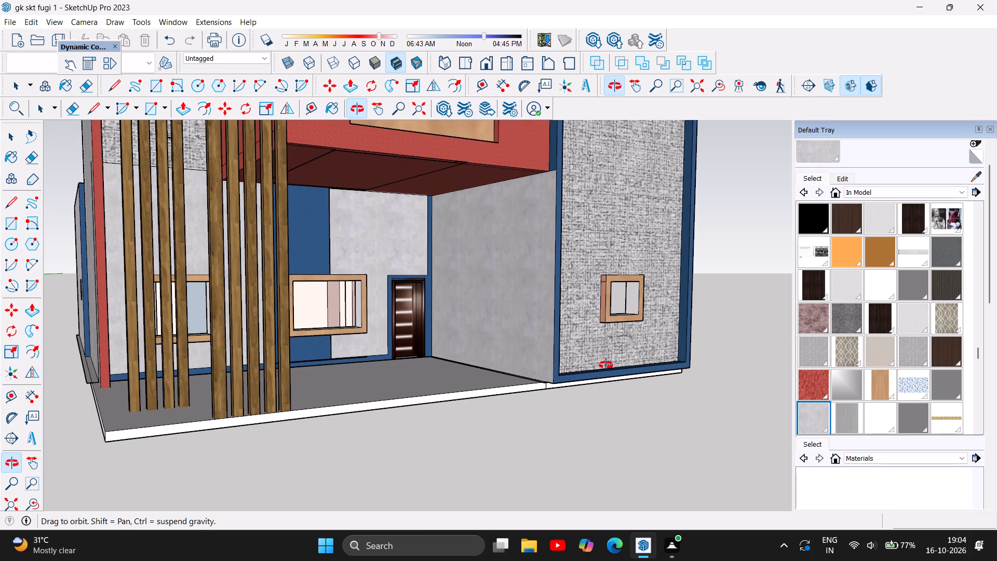
{"action": "scroll", "coordinate": [495, 430], "scroll_direction": "down", "scroll_amount": 3}
{"action": "scroll", "coordinate": [495, 430], "scroll_direction": "up", "scroll_amount": 1}
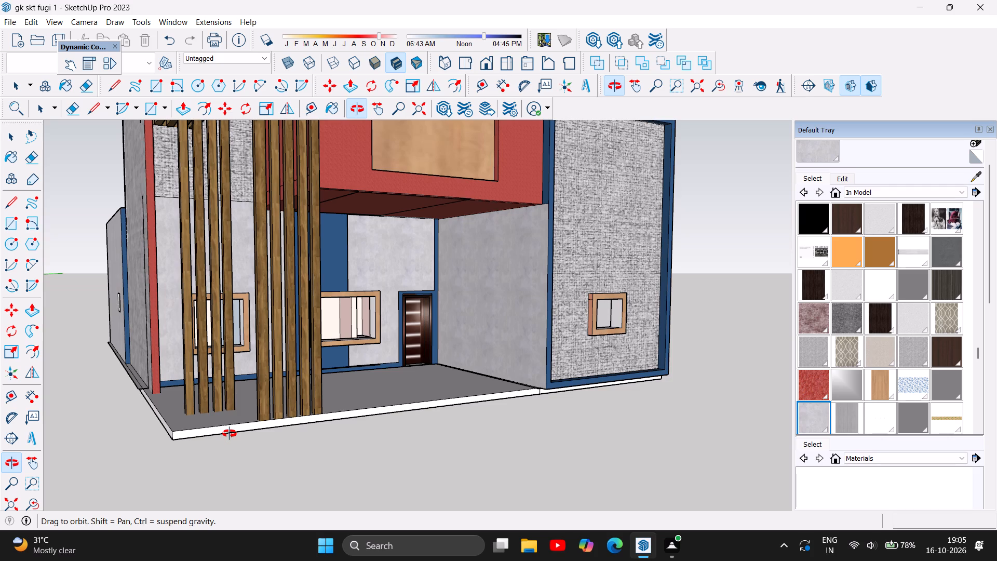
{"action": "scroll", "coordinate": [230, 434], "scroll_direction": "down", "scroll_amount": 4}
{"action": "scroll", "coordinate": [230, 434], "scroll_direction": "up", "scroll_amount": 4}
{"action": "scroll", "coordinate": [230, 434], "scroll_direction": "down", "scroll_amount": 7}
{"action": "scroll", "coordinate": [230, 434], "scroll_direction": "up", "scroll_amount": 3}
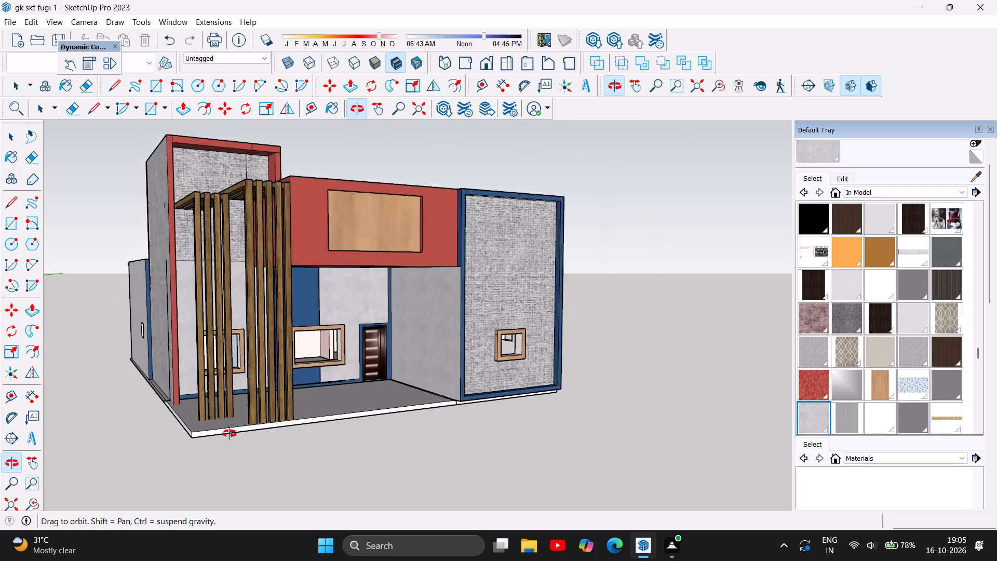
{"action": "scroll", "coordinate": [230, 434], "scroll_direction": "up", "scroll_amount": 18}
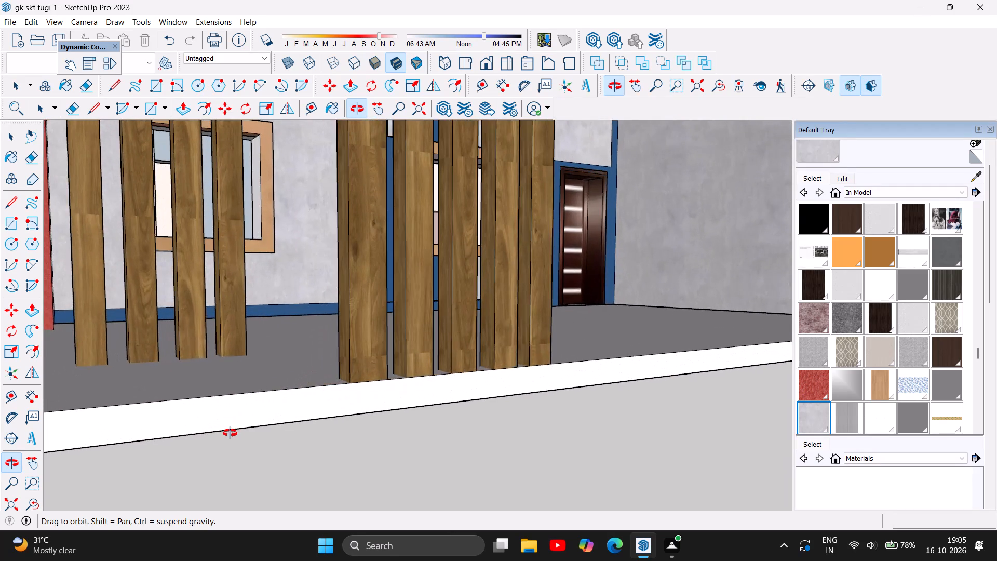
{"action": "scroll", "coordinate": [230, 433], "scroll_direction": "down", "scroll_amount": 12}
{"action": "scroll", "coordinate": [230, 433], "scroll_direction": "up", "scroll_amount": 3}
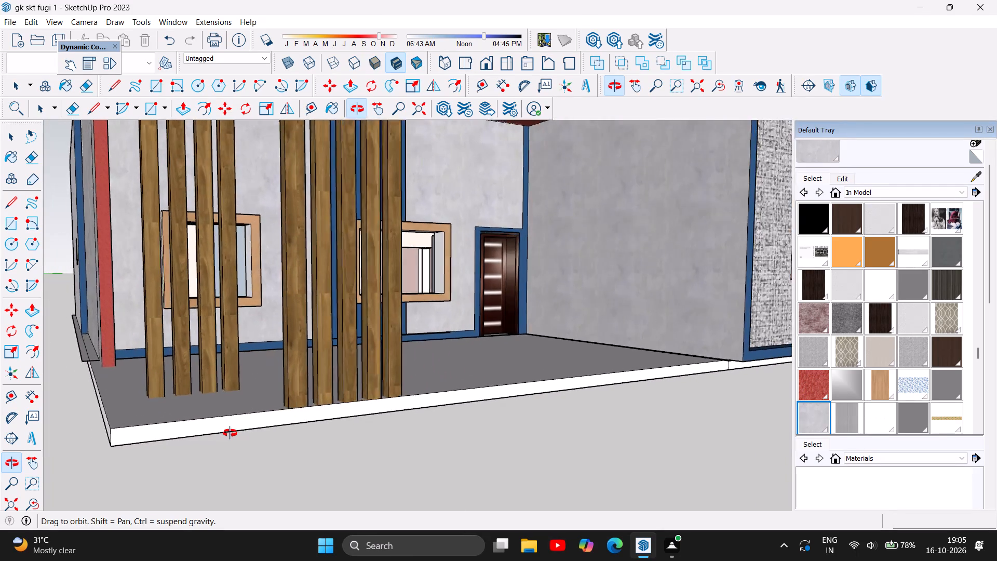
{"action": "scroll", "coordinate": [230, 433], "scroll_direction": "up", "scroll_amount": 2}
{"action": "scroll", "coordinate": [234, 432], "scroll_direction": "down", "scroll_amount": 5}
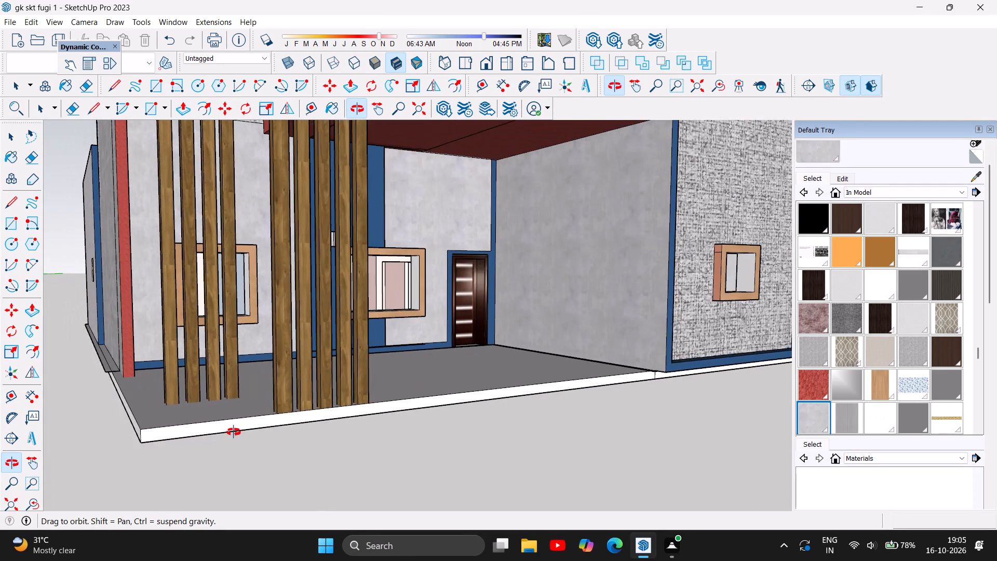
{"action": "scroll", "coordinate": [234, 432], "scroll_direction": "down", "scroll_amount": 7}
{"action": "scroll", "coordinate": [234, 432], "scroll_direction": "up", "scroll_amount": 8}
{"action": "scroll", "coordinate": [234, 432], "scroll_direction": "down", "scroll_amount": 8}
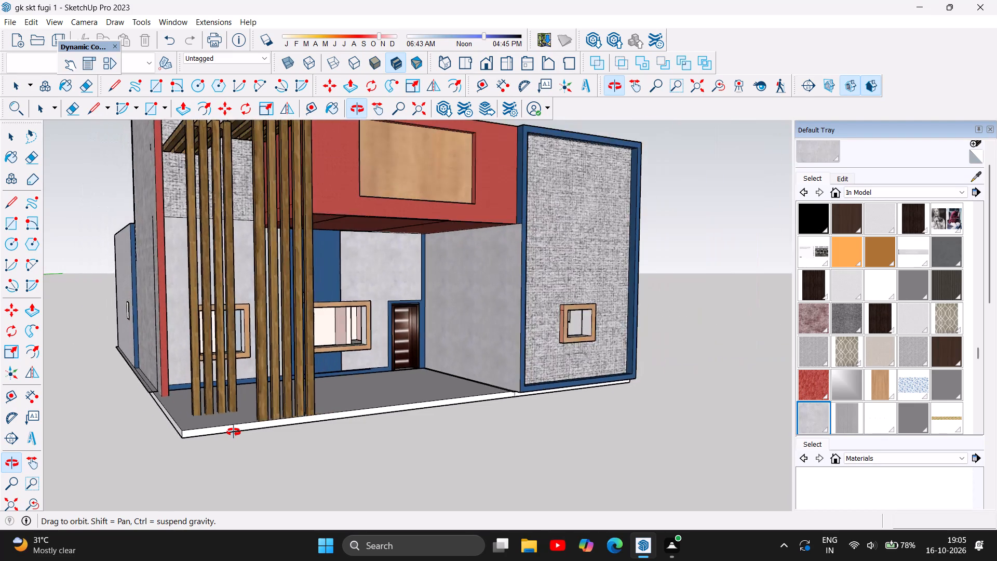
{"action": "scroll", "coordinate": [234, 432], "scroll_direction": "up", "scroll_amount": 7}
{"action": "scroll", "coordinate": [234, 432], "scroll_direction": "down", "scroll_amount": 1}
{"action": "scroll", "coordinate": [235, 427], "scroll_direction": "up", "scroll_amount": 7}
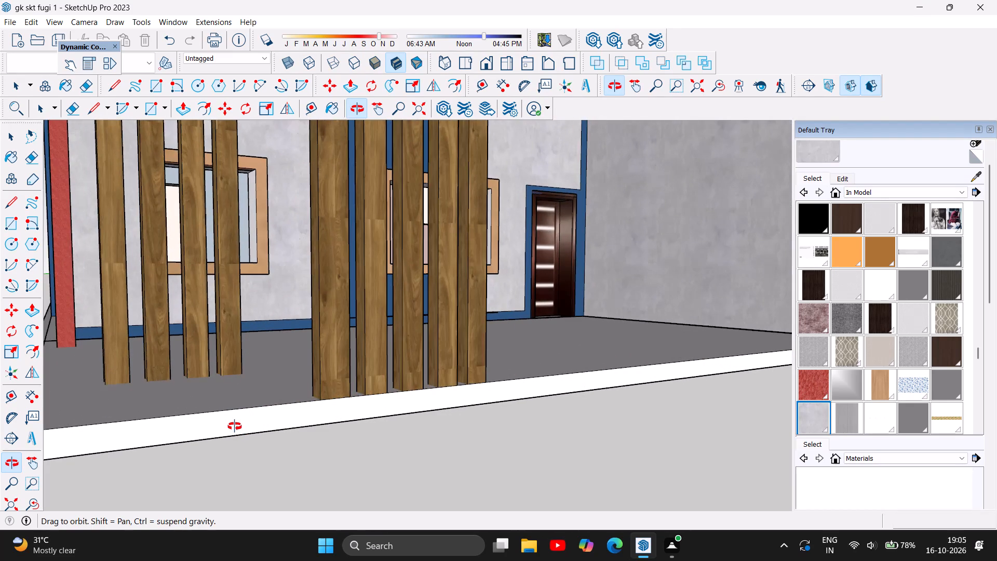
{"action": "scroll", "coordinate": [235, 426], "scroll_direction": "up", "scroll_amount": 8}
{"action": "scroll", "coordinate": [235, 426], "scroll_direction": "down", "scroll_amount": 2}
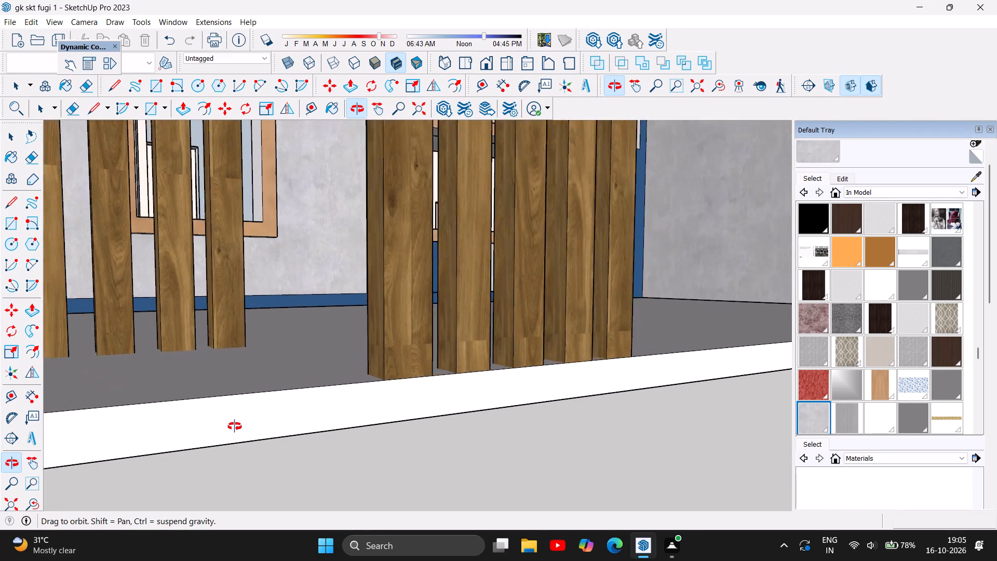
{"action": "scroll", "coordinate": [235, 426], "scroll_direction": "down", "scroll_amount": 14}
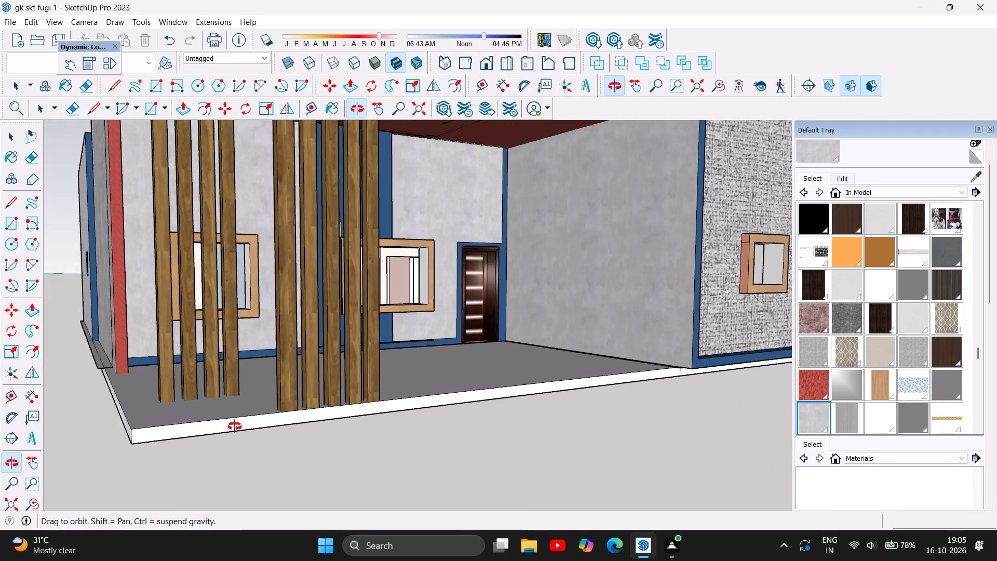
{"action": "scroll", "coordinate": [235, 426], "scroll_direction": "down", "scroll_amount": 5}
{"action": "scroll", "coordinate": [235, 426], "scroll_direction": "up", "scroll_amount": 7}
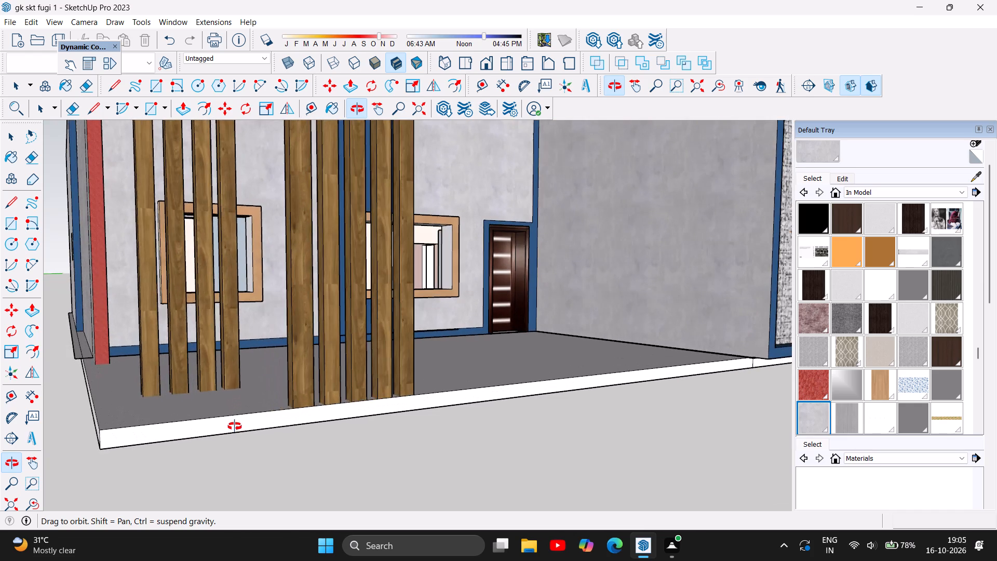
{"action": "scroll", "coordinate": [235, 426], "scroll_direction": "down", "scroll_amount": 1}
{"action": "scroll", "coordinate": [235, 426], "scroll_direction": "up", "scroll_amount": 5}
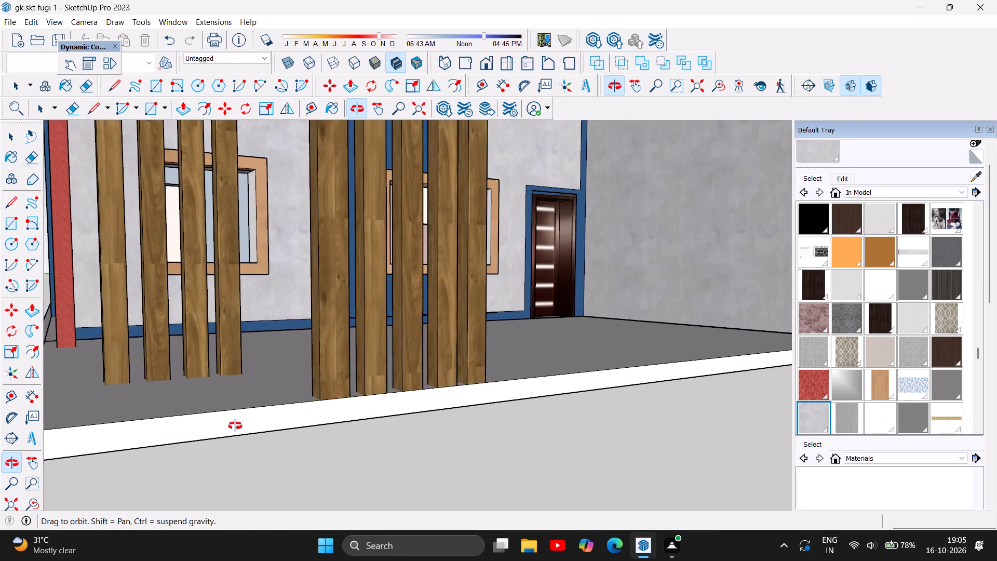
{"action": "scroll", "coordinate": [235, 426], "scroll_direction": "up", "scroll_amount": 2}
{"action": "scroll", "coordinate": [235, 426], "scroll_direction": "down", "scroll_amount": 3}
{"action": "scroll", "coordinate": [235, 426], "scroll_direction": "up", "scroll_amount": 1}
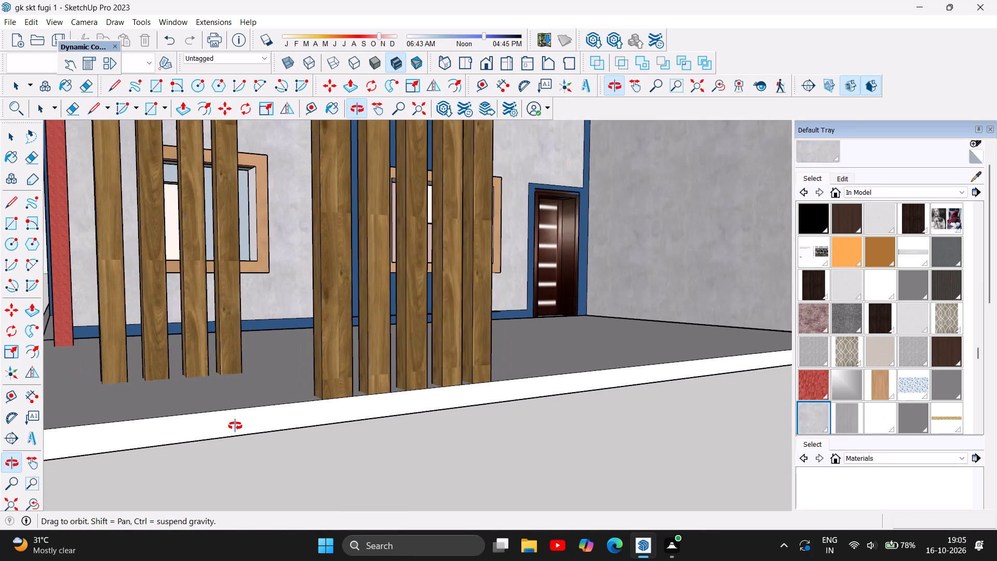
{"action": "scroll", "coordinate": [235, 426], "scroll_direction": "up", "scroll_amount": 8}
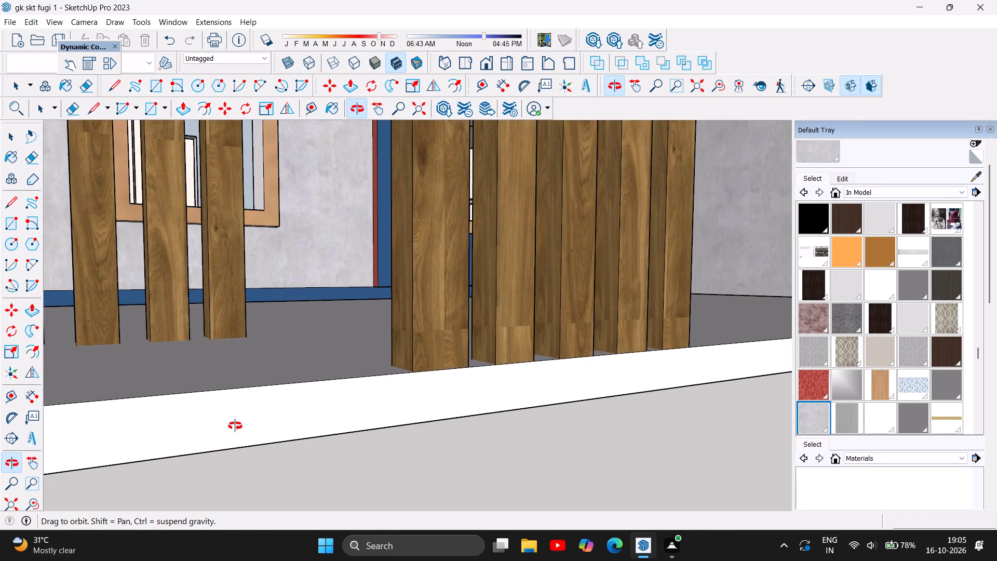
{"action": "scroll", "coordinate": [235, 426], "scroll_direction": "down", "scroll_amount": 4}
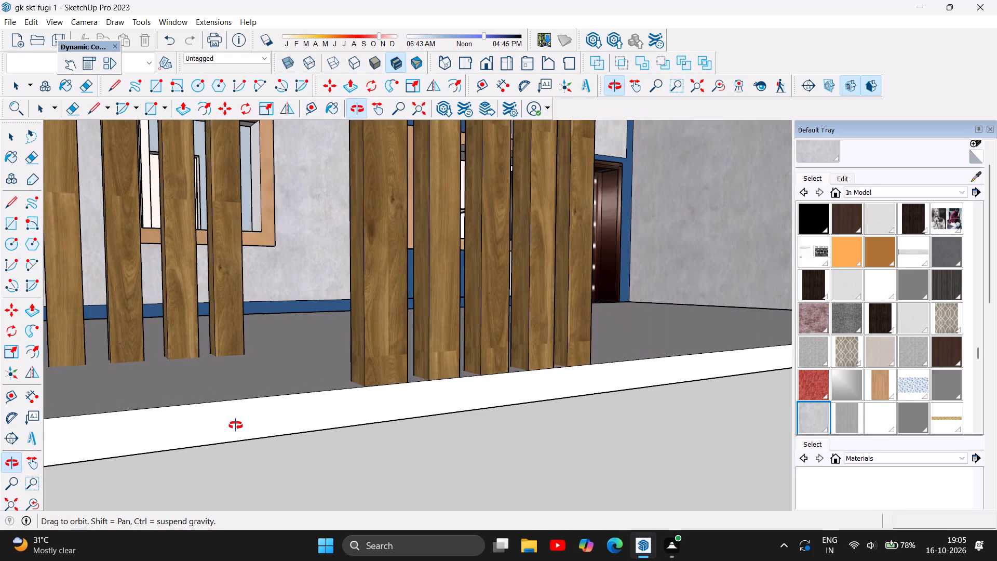
Examine the front porch, wooden slats, entrance door and facade windows, both close up and with the whole house in view.
{"action": "scroll", "coordinate": [236, 425], "scroll_direction": "down", "scroll_amount": 18}
{"action": "scroll", "coordinate": [236, 425], "scroll_direction": "down", "scroll_amount": 3}
{"action": "scroll", "coordinate": [236, 425], "scroll_direction": "up", "scroll_amount": 4}
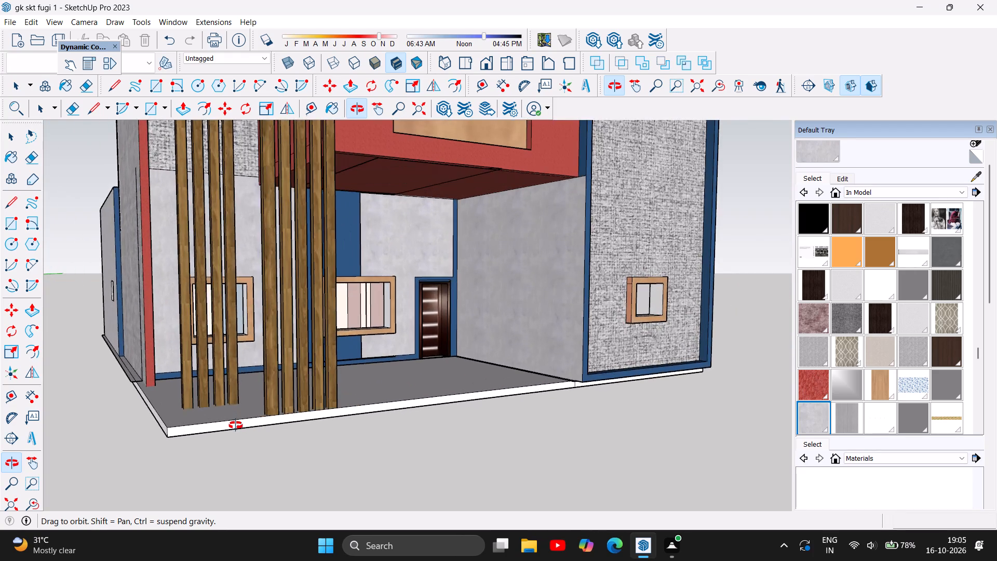
{"action": "scroll", "coordinate": [236, 425], "scroll_direction": "up", "scroll_amount": 7}
{"action": "scroll", "coordinate": [236, 425], "scroll_direction": "down", "scroll_amount": 9}
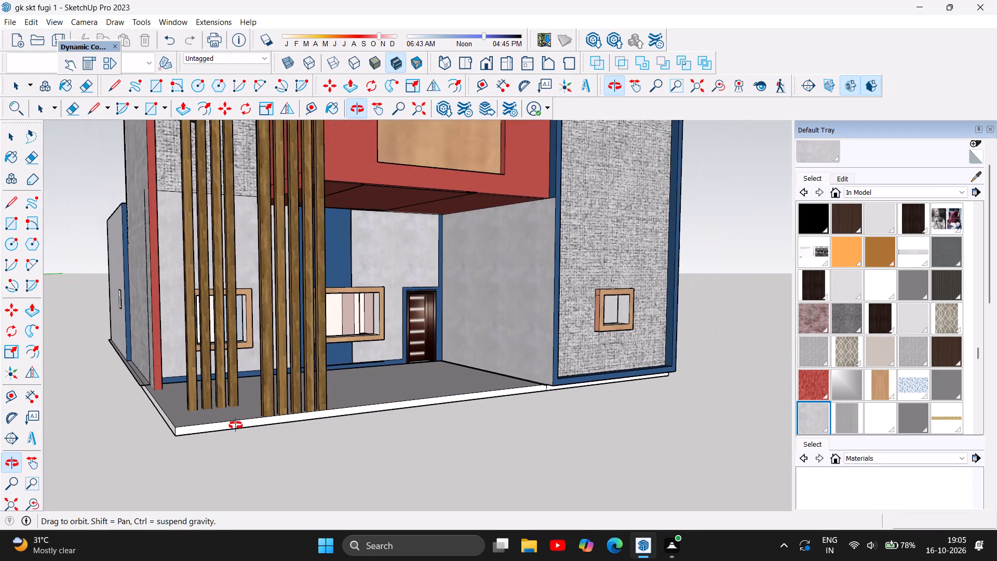
{"action": "scroll", "coordinate": [236, 425], "scroll_direction": "up", "scroll_amount": 7}
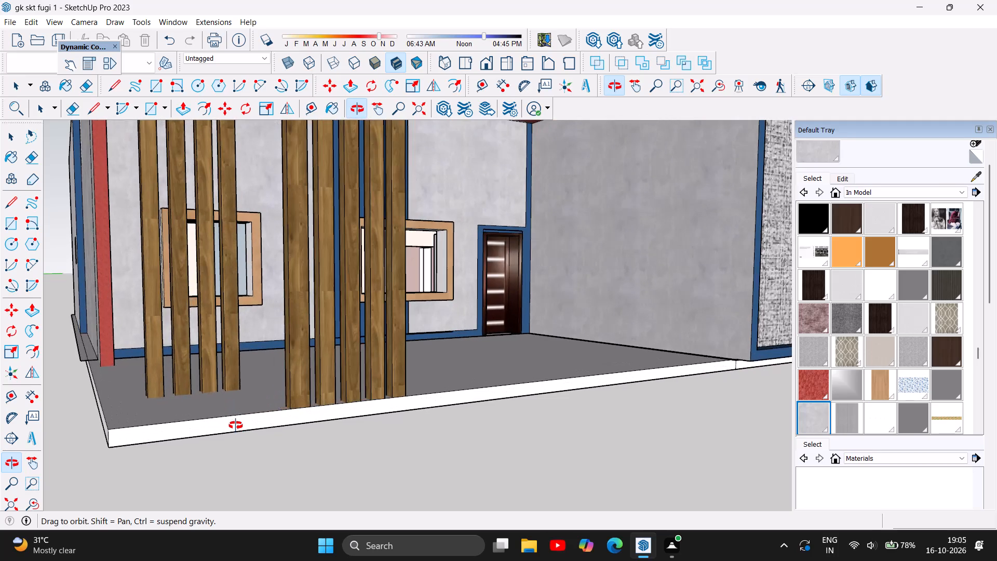
{"action": "scroll", "coordinate": [236, 425], "scroll_direction": "up", "scroll_amount": 8}
{"action": "scroll", "coordinate": [236, 425], "scroll_direction": "down", "scroll_amount": 8}
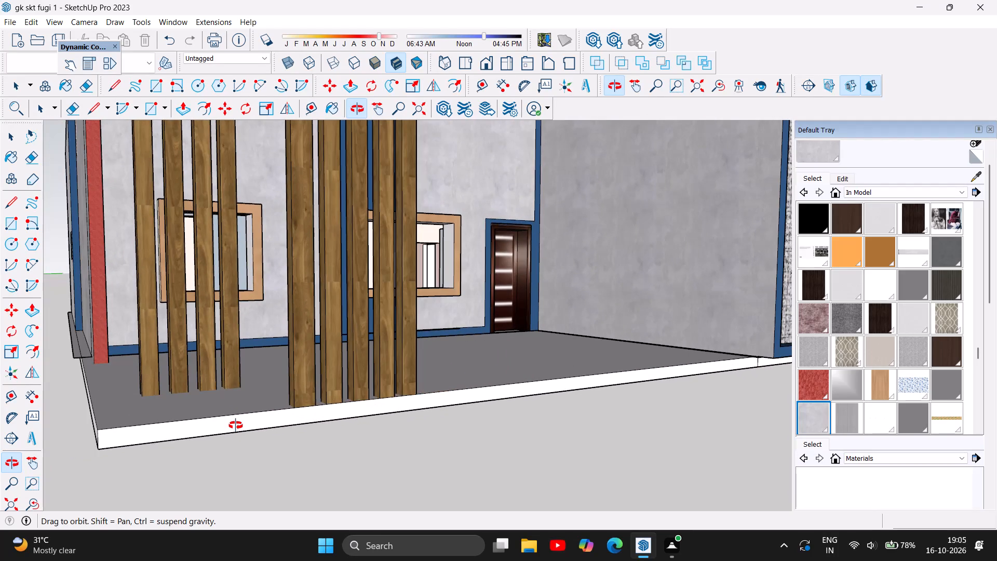
{"action": "scroll", "coordinate": [236, 425], "scroll_direction": "down", "scroll_amount": 6}
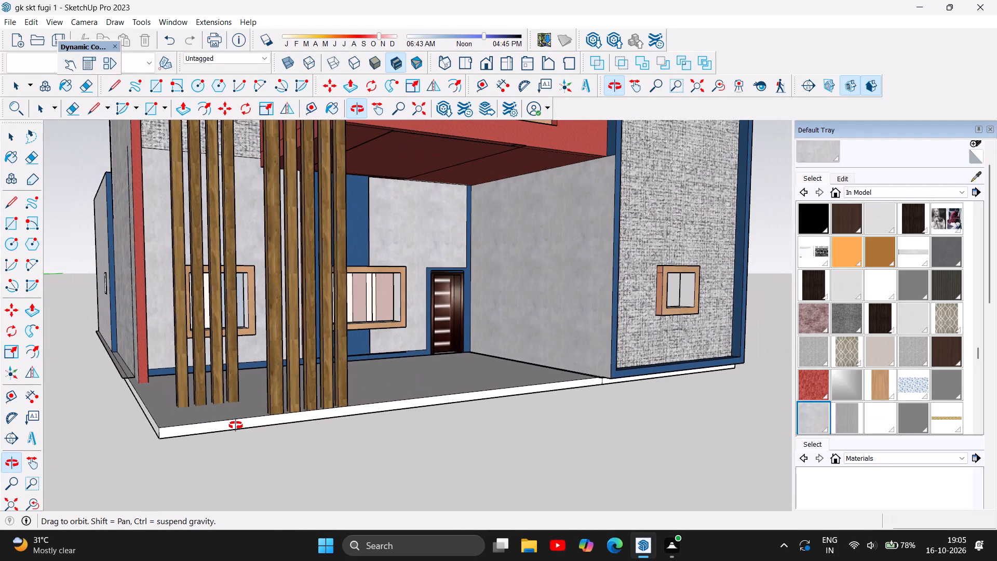
{"action": "scroll", "coordinate": [236, 425], "scroll_direction": "down", "scroll_amount": 5}
{"action": "scroll", "coordinate": [236, 425], "scroll_direction": "up", "scroll_amount": 11}
{"action": "scroll", "coordinate": [236, 425], "scroll_direction": "down", "scroll_amount": 12}
{"action": "scroll", "coordinate": [236, 425], "scroll_direction": "up", "scroll_amount": 6}
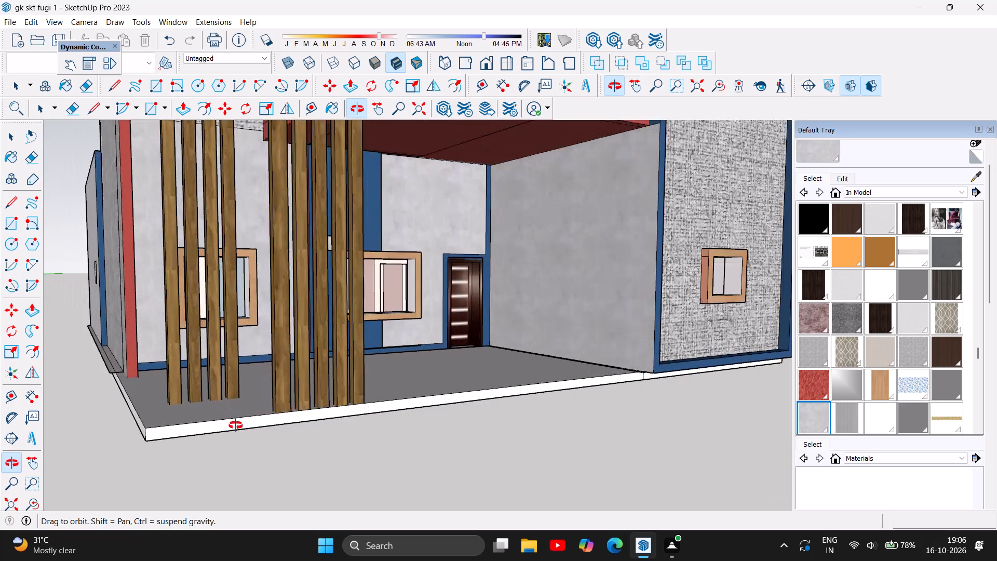
{"action": "scroll", "coordinate": [236, 425], "scroll_direction": "up", "scroll_amount": 7}
{"action": "scroll", "coordinate": [236, 425], "scroll_direction": "down", "scroll_amount": 1}
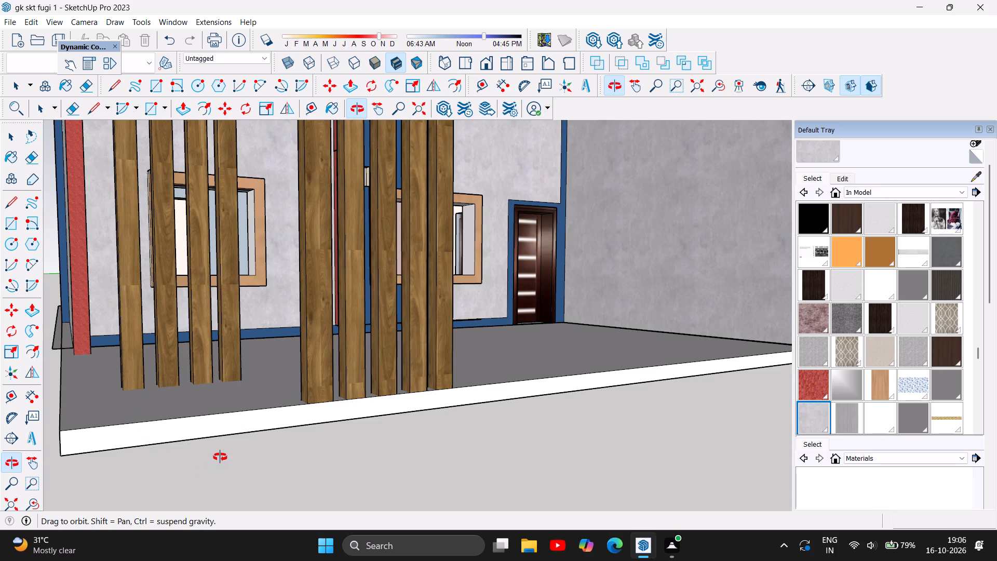
{"action": "scroll", "coordinate": [220, 457], "scroll_direction": "down", "scroll_amount": 18}
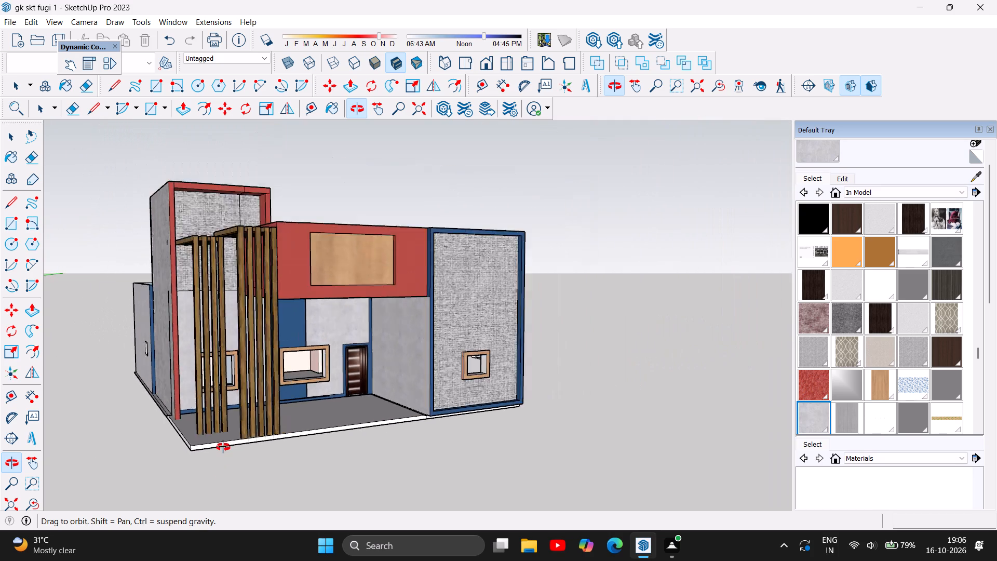
{"action": "scroll", "coordinate": [223, 447], "scroll_direction": "down", "scroll_amount": 2}
{"action": "scroll", "coordinate": [223, 447], "scroll_direction": "up", "scroll_amount": 15}
{"action": "scroll", "coordinate": [223, 447], "scroll_direction": "down", "scroll_amount": 5}
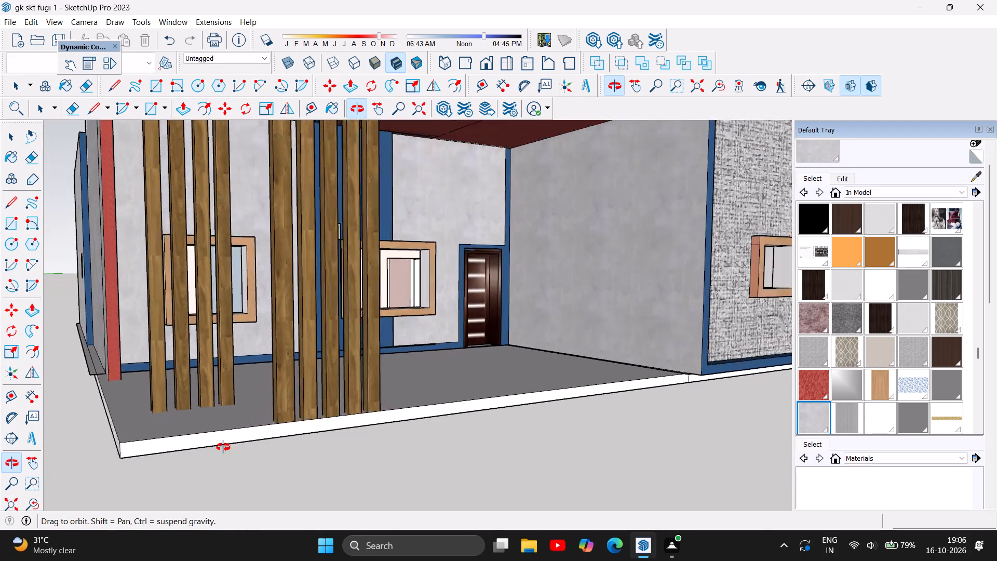
{"action": "scroll", "coordinate": [223, 447], "scroll_direction": "down", "scroll_amount": 13}
{"action": "scroll", "coordinate": [223, 447], "scroll_direction": "up", "scroll_amount": 7}
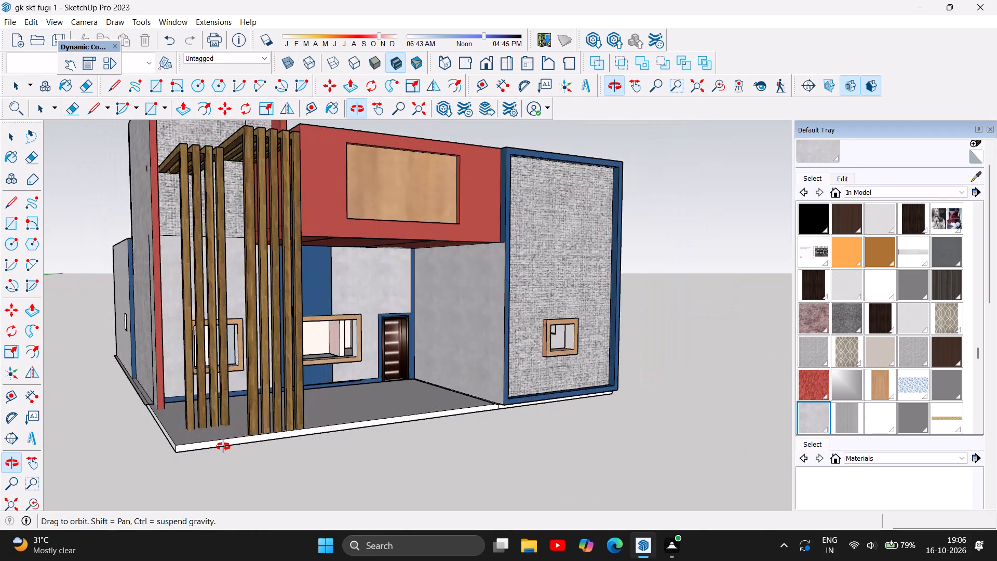
{"action": "scroll", "coordinate": [223, 447], "scroll_direction": "down", "scroll_amount": 6}
{"action": "scroll", "coordinate": [223, 447], "scroll_direction": "up", "scroll_amount": 6}
{"action": "scroll", "coordinate": [223, 447], "scroll_direction": "down", "scroll_amount": 7}
{"action": "scroll", "coordinate": [223, 447], "scroll_direction": "up", "scroll_amount": 13}
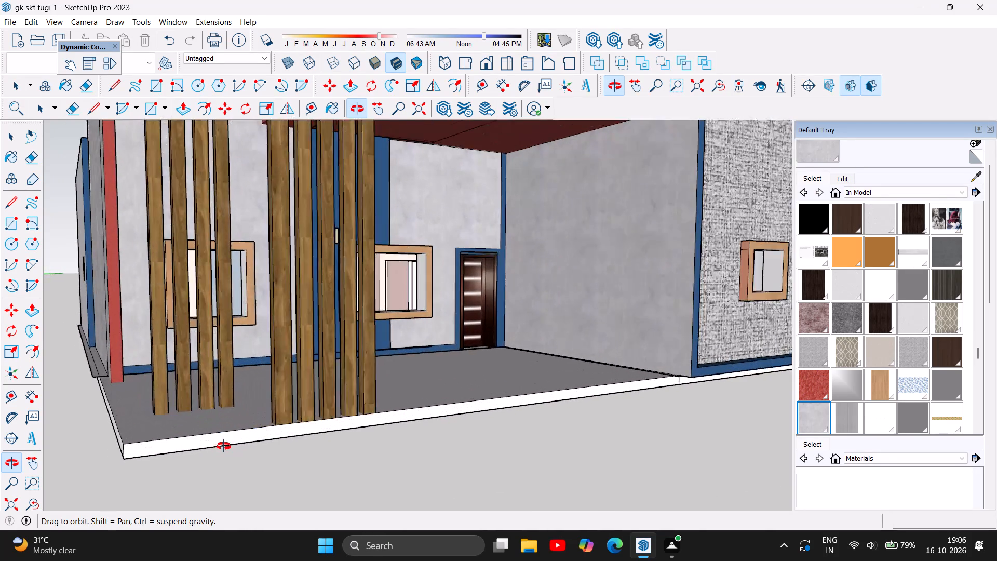
{"action": "scroll", "coordinate": [224, 446], "scroll_direction": "up", "scroll_amount": 1}
{"action": "scroll", "coordinate": [224, 446], "scroll_direction": "down", "scroll_amount": 15}
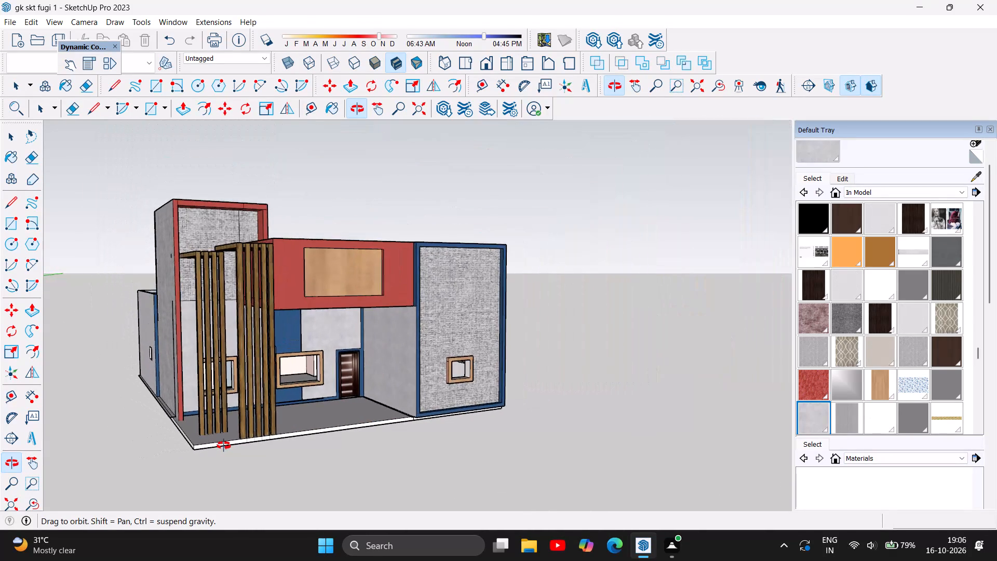
{"action": "scroll", "coordinate": [224, 446], "scroll_direction": "down", "scroll_amount": 3}
{"action": "scroll", "coordinate": [224, 446], "scroll_direction": "up", "scroll_amount": 4}
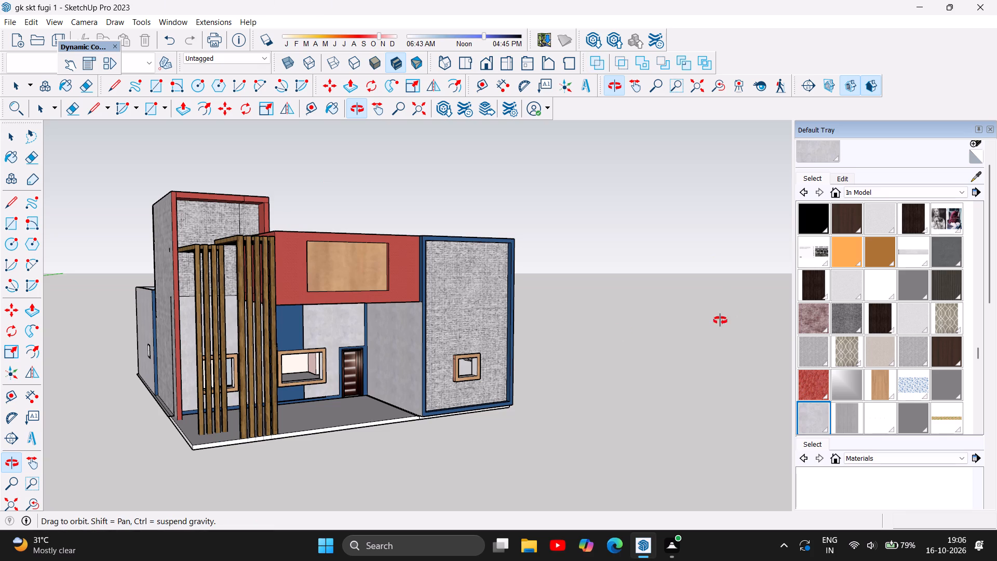
Delete the two short stray edges, one slanted and one vertical, on the side face of the red upper box behind the slats.
{"action": "left_click_drag", "start_coordinate": [401, 446], "coordinate": [558, 445]}
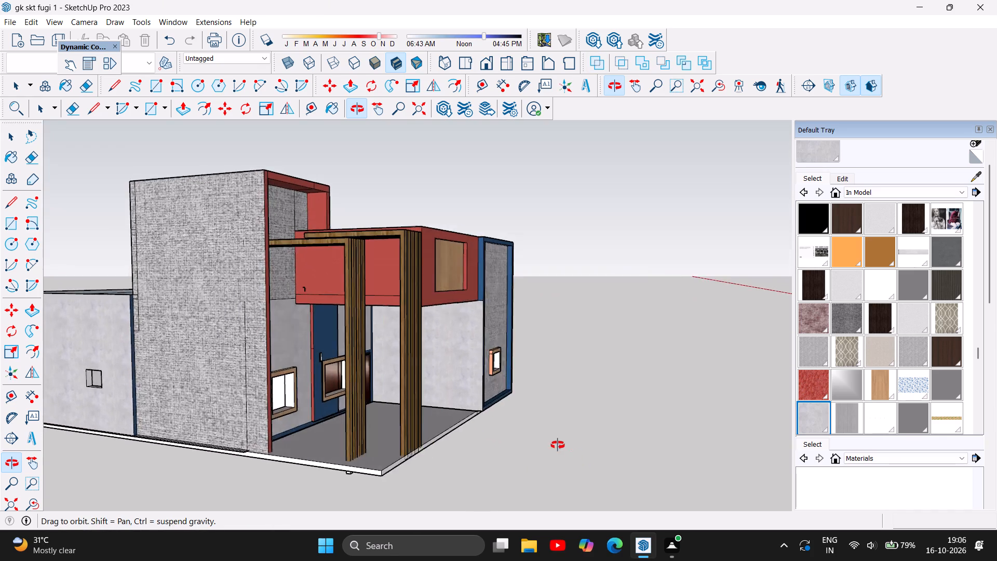
{"action": "left_click_drag", "start_coordinate": [558, 445], "coordinate": [608, 473]}
{"action": "scroll", "coordinate": [360, 343], "scroll_direction": "up", "scroll_amount": 2}
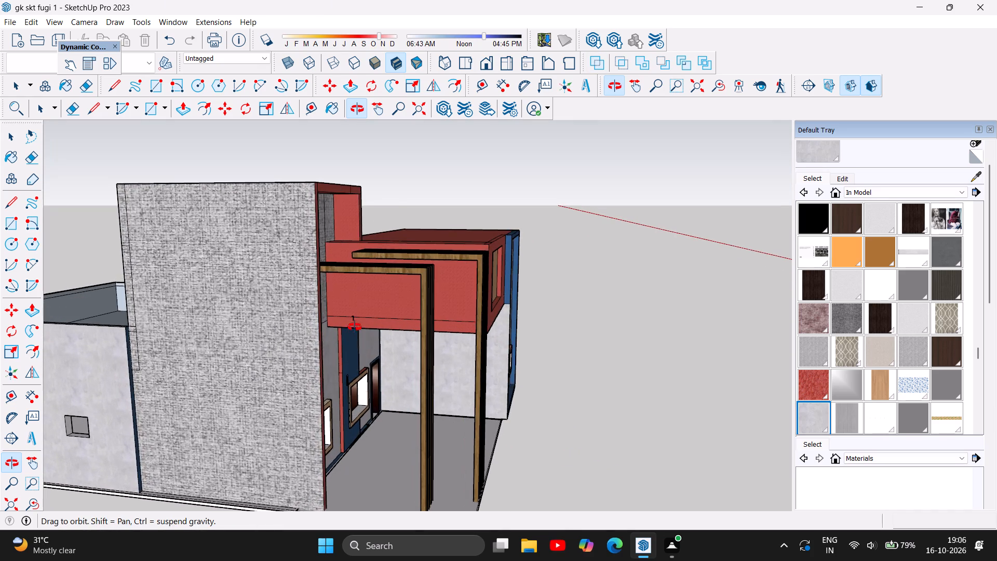
{"action": "scroll", "coordinate": [355, 327], "scroll_direction": "up", "scroll_amount": 19}
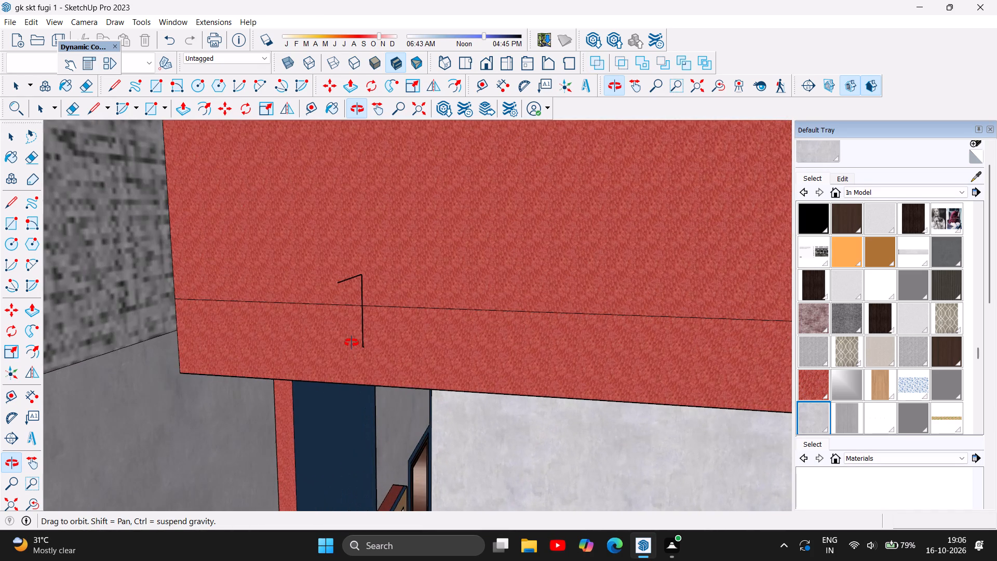
{"action": "left_click", "coordinate": [18, 88]}
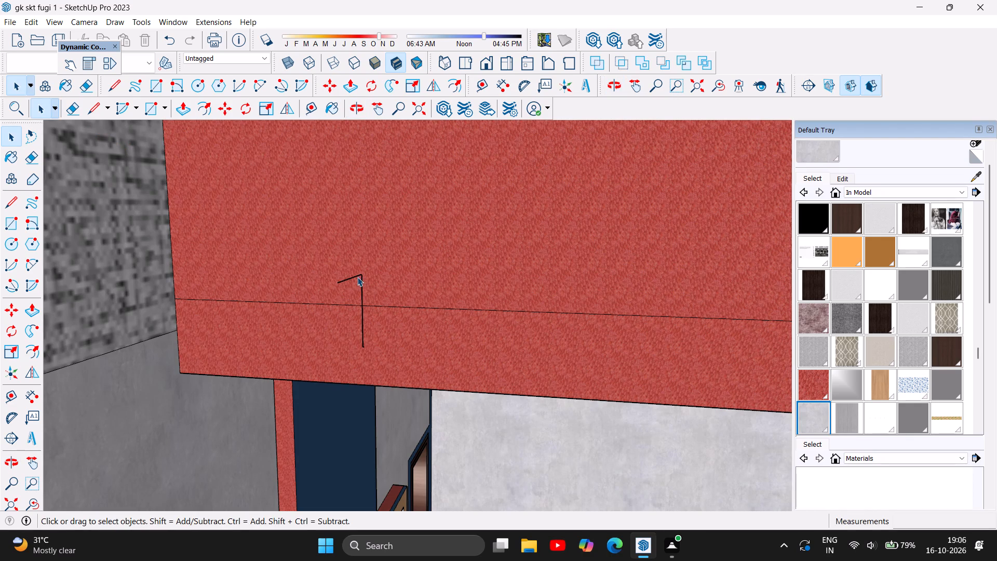
{"action": "double_click", "coordinate": [352, 277]}
{"action": "key", "text": "Delete"}
{"action": "left_click", "coordinate": [362, 288]}
{"action": "key", "text": "Delete"}
Inspect the cleaned side face of the red box and the wooden slat frames, including from a distance.
{"action": "scroll", "coordinate": [349, 333], "scroll_direction": "down", "scroll_amount": 17}
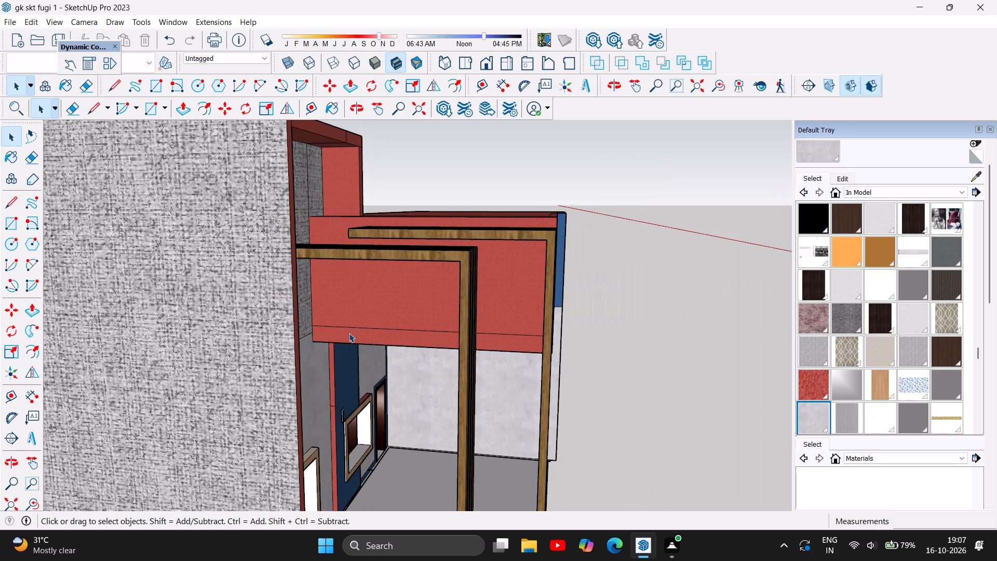
{"action": "scroll", "coordinate": [353, 344], "scroll_direction": "down", "scroll_amount": 6}
{"action": "scroll", "coordinate": [353, 344], "scroll_direction": "up", "scroll_amount": 5}
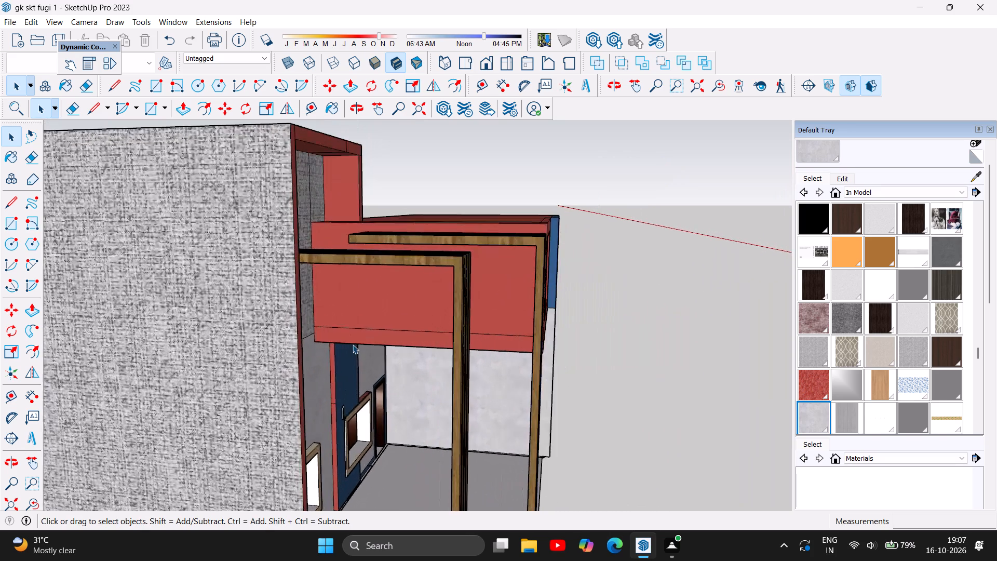
{"action": "scroll", "coordinate": [473, 247], "scroll_direction": "up", "scroll_amount": 7}
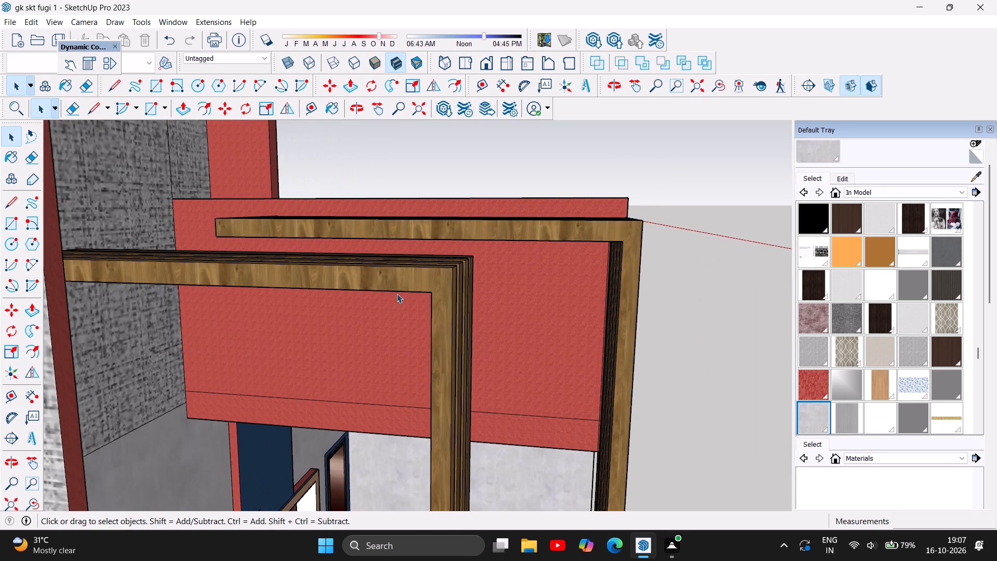
{"action": "scroll", "coordinate": [383, 308], "scroll_direction": "down", "scroll_amount": 10}
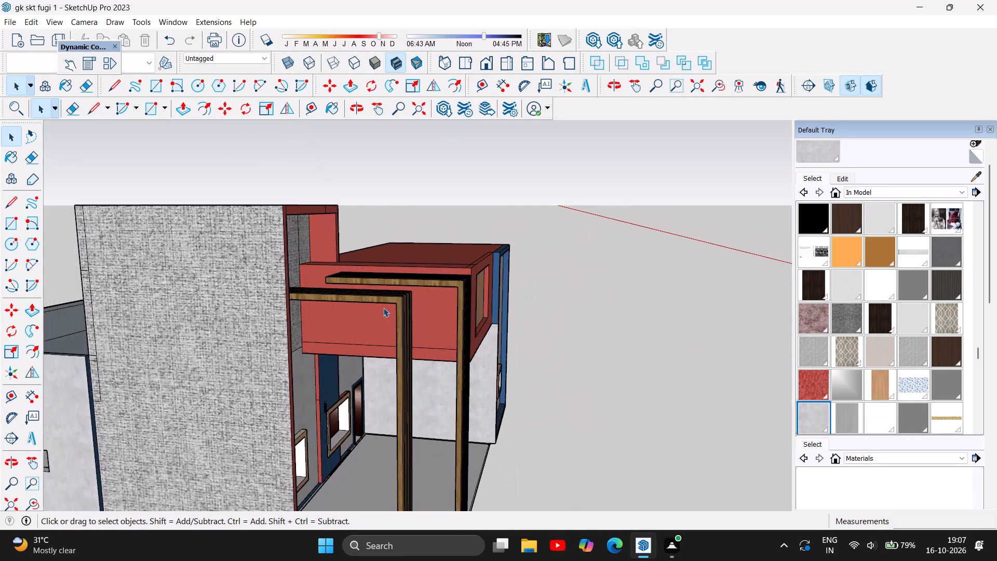
{"action": "scroll", "coordinate": [383, 308], "scroll_direction": "down", "scroll_amount": 5}
{"action": "scroll", "coordinate": [383, 308], "scroll_direction": "up", "scroll_amount": 10}
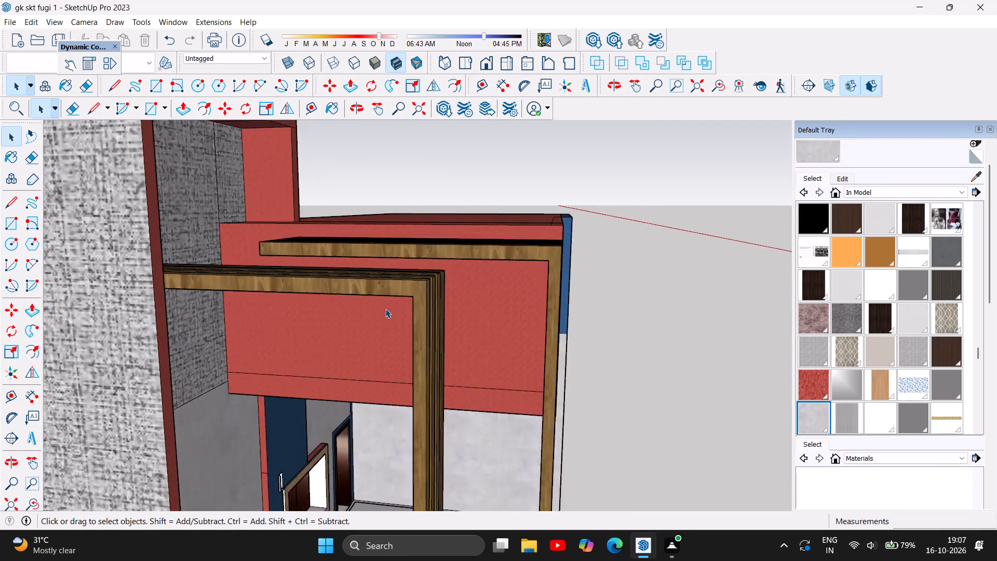
{"action": "scroll", "coordinate": [385, 309], "scroll_direction": "up", "scroll_amount": 4}
{"action": "scroll", "coordinate": [385, 309], "scroll_direction": "down", "scroll_amount": 9}
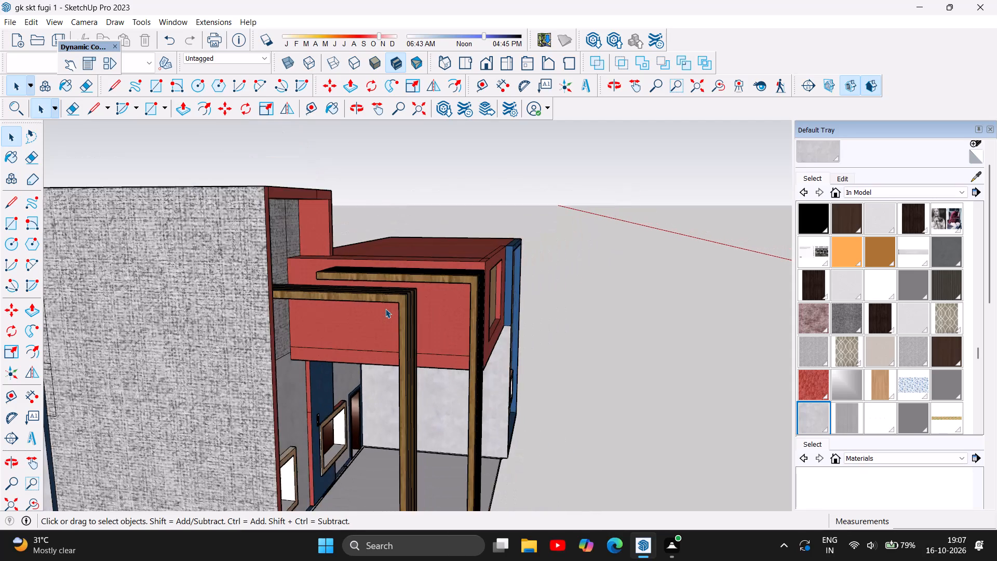
{"action": "scroll", "coordinate": [385, 309], "scroll_direction": "down", "scroll_amount": 9}
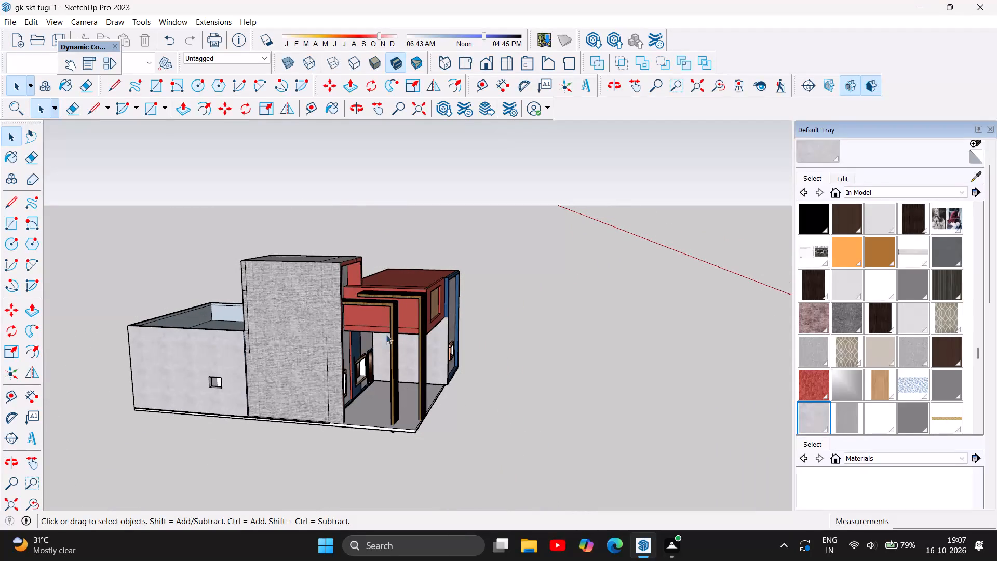
{"action": "scroll", "coordinate": [346, 390], "scroll_direction": "down", "scroll_amount": 6}
{"action": "scroll", "coordinate": [346, 390], "scroll_direction": "up", "scroll_amount": 6}
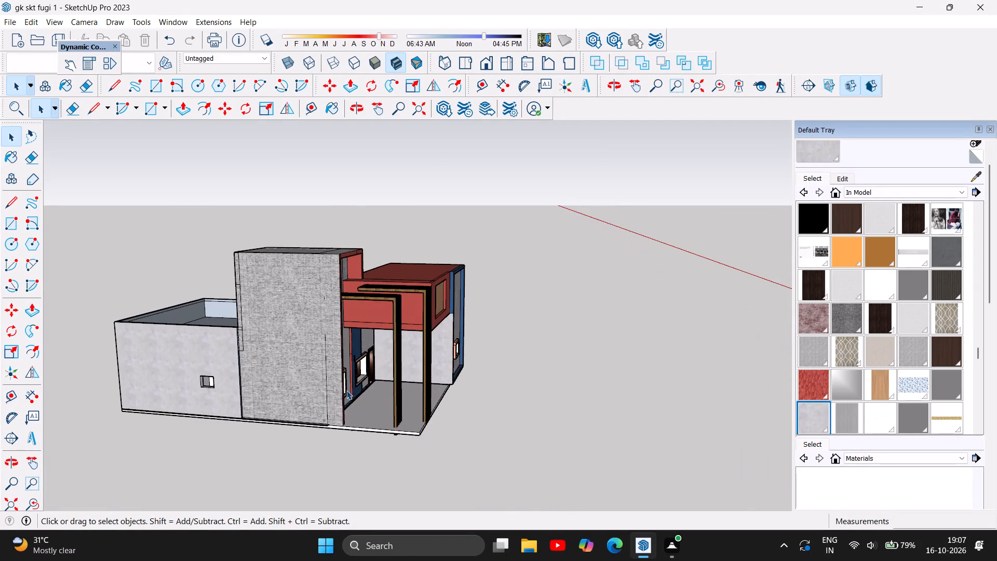
{"action": "scroll", "coordinate": [375, 402], "scroll_direction": "up", "scroll_amount": 6}
{"action": "scroll", "coordinate": [321, 393], "scroll_direction": "down", "scroll_amount": 10}
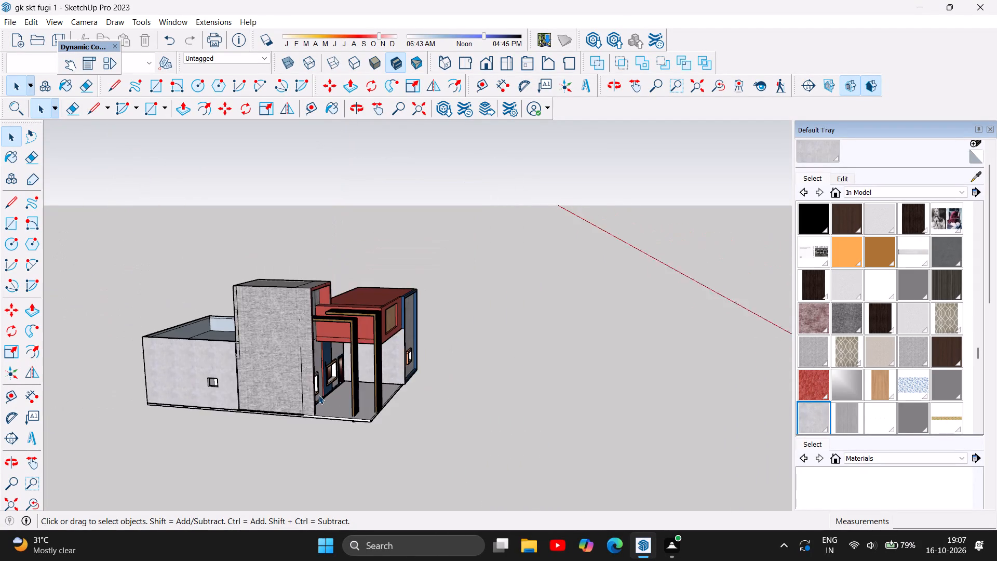
{"action": "scroll", "coordinate": [318, 395], "scroll_direction": "down", "scroll_amount": 1}
Examine the house from the front, checking the blue wall strip, its framed window and the overall facade.
{"action": "left_click", "coordinate": [361, 116]}
{"action": "left_click_drag", "start_coordinate": [420, 376], "coordinate": [349, 383]}
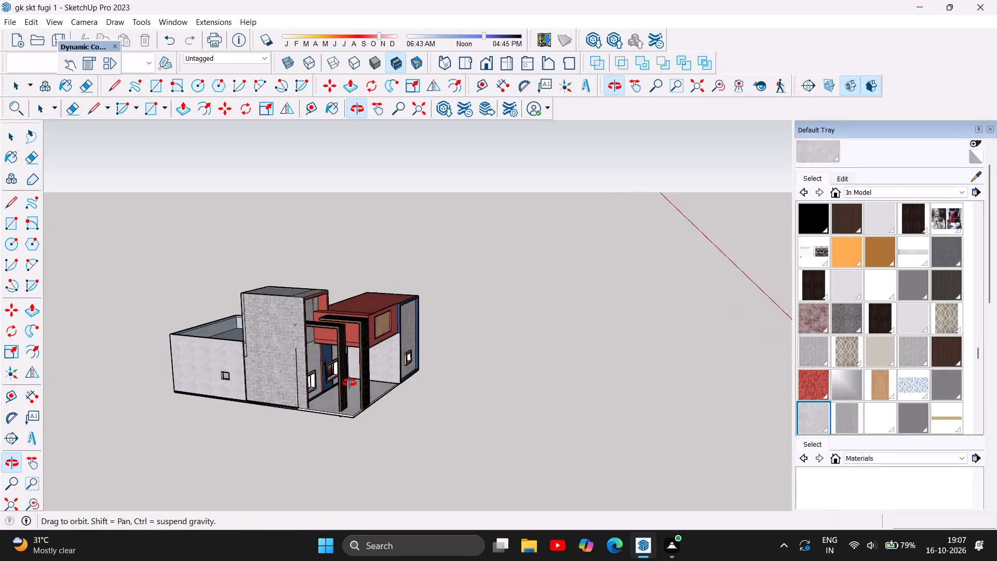
{"action": "left_click_drag", "start_coordinate": [349, 383], "coordinate": [151, 345]}
{"action": "left_click_drag", "start_coordinate": [414, 367], "coordinate": [392, 381]}
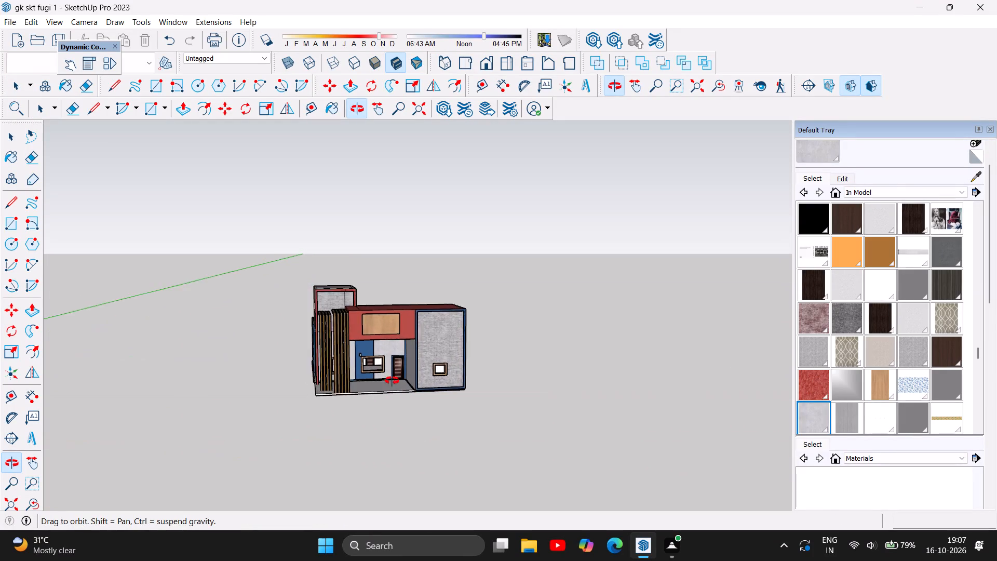
{"action": "left_click_drag", "start_coordinate": [392, 381], "coordinate": [373, 380]}
{"action": "scroll", "coordinate": [367, 368], "scroll_direction": "up", "scroll_amount": 9}
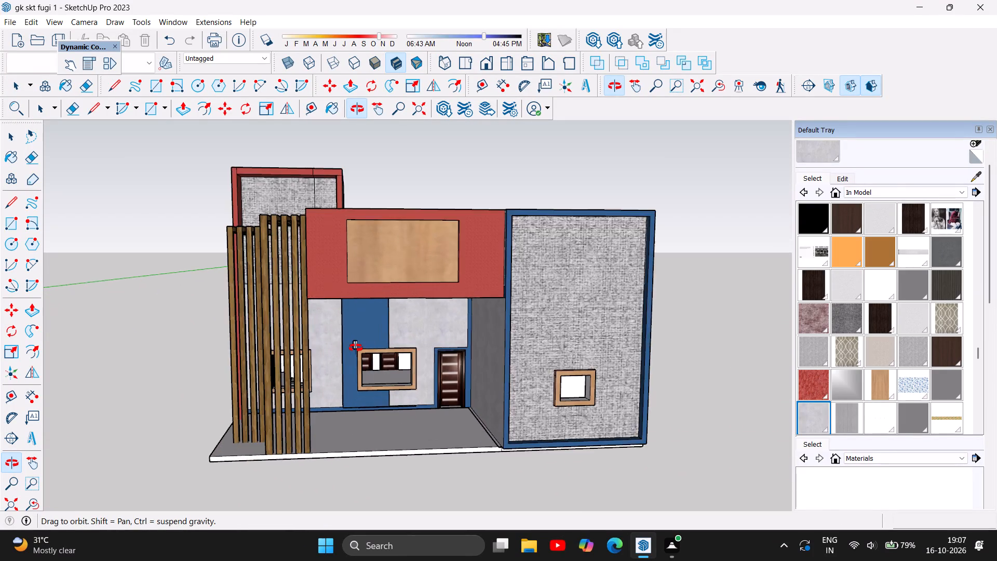
{"action": "scroll", "coordinate": [356, 348], "scroll_direction": "up", "scroll_amount": 12}
{"action": "scroll", "coordinate": [356, 348], "scroll_direction": "down", "scroll_amount": 5}
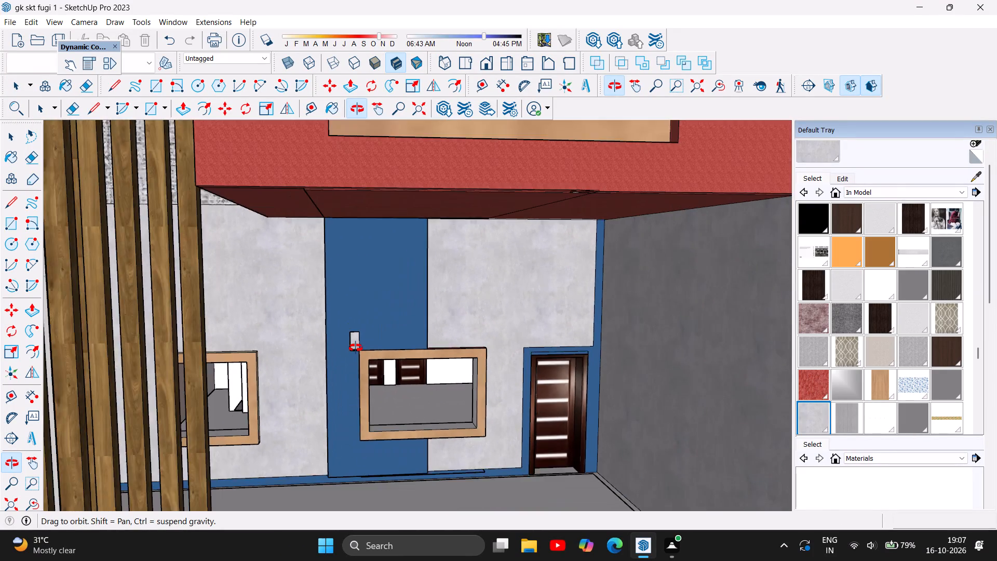
{"action": "scroll", "coordinate": [356, 348], "scroll_direction": "up", "scroll_amount": 1}
{"action": "scroll", "coordinate": [356, 348], "scroll_direction": "down", "scroll_amount": 8}
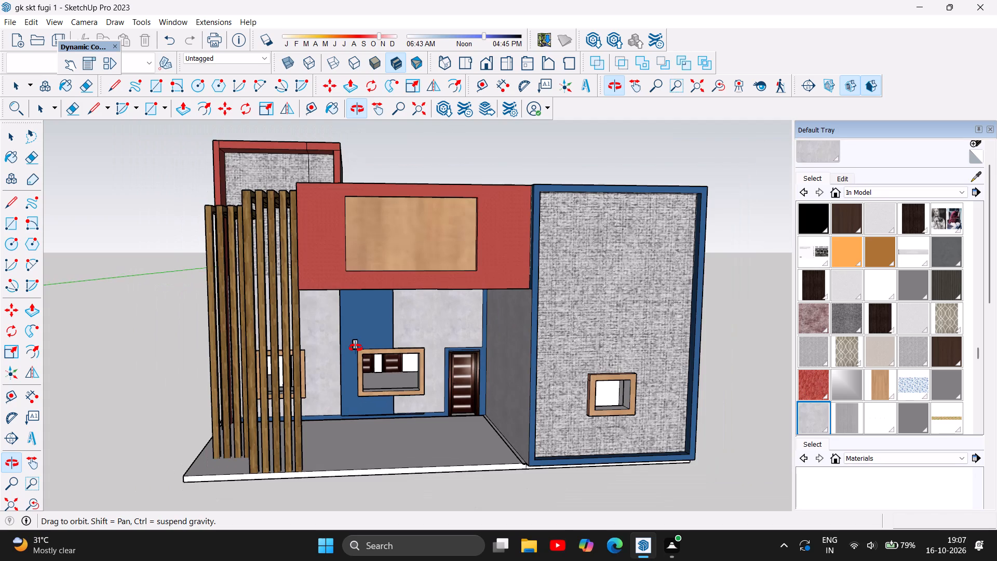
{"action": "scroll", "coordinate": [356, 348], "scroll_direction": "down", "scroll_amount": 1}
{"action": "left_click_drag", "start_coordinate": [393, 438], "coordinate": [384, 417]}
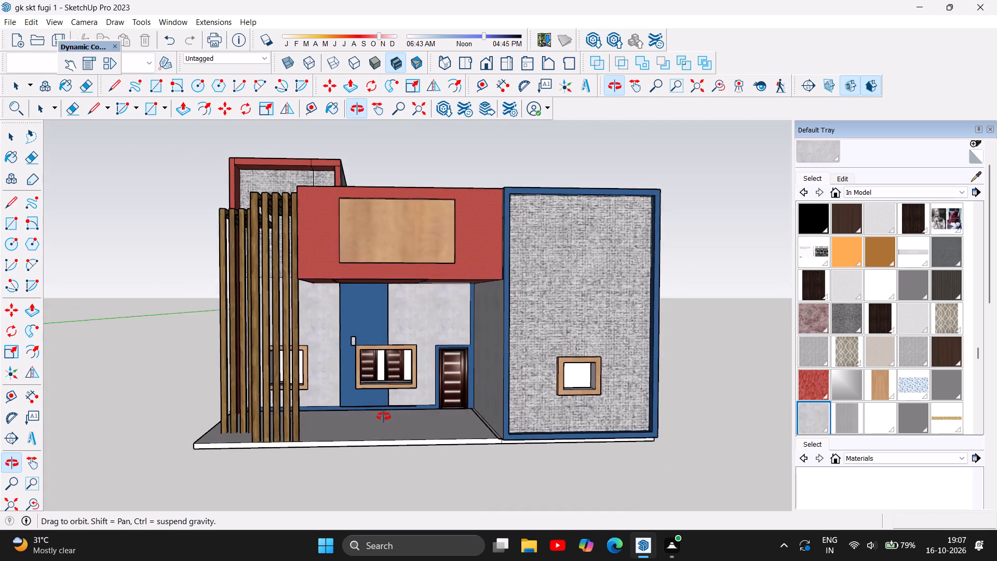
{"action": "left_click_drag", "start_coordinate": [384, 417], "coordinate": [373, 416]}
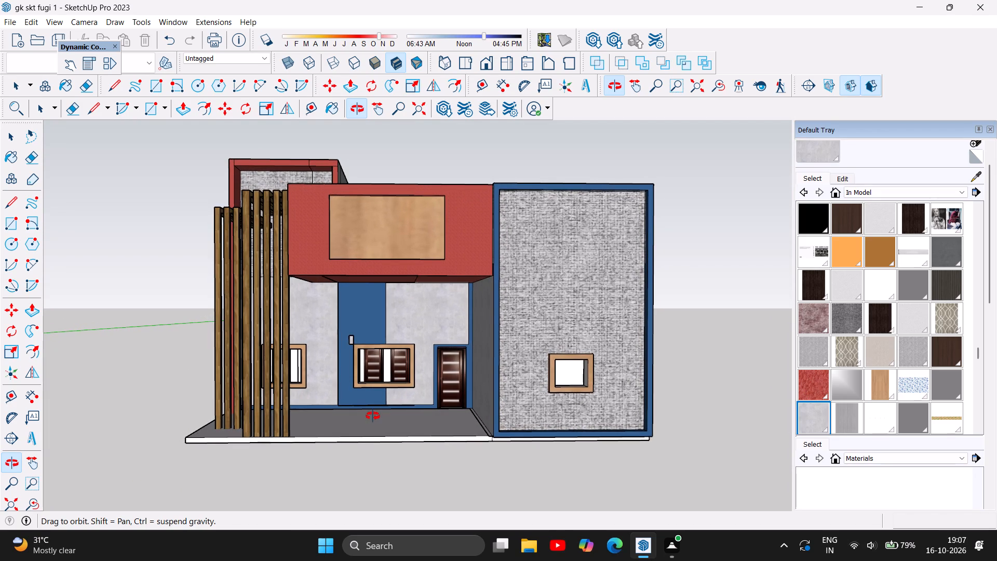
Examine the red front box with its recessed wooden panel from the front and from the slat side.
{"action": "left_click_drag", "start_coordinate": [373, 416], "coordinate": [372, 440]}
{"action": "scroll", "coordinate": [481, 251], "scroll_direction": "up", "scroll_amount": 2}
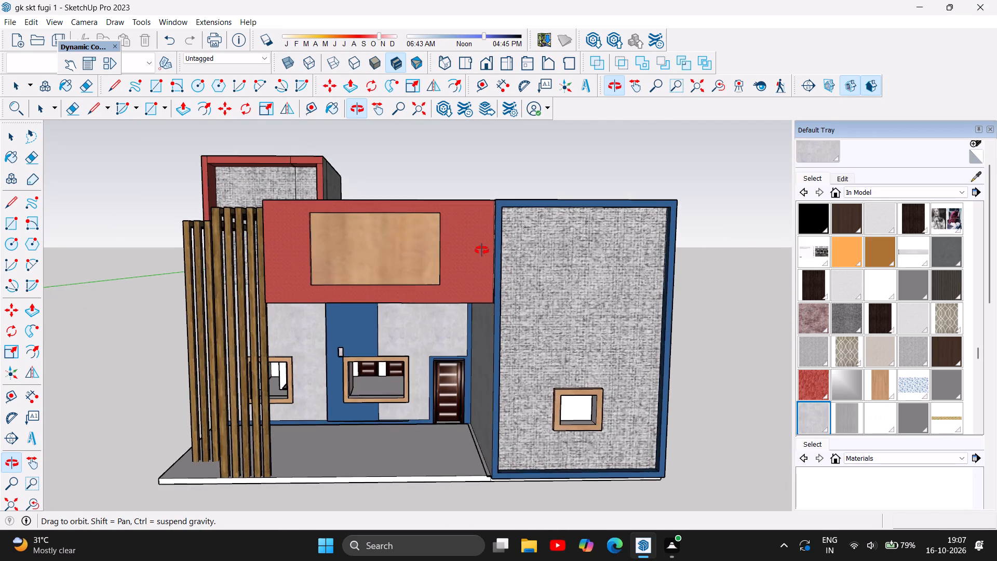
{"action": "scroll", "coordinate": [482, 250], "scroll_direction": "up", "scroll_amount": 7}
{"action": "left_click_drag", "start_coordinate": [471, 357], "coordinate": [565, 419]}
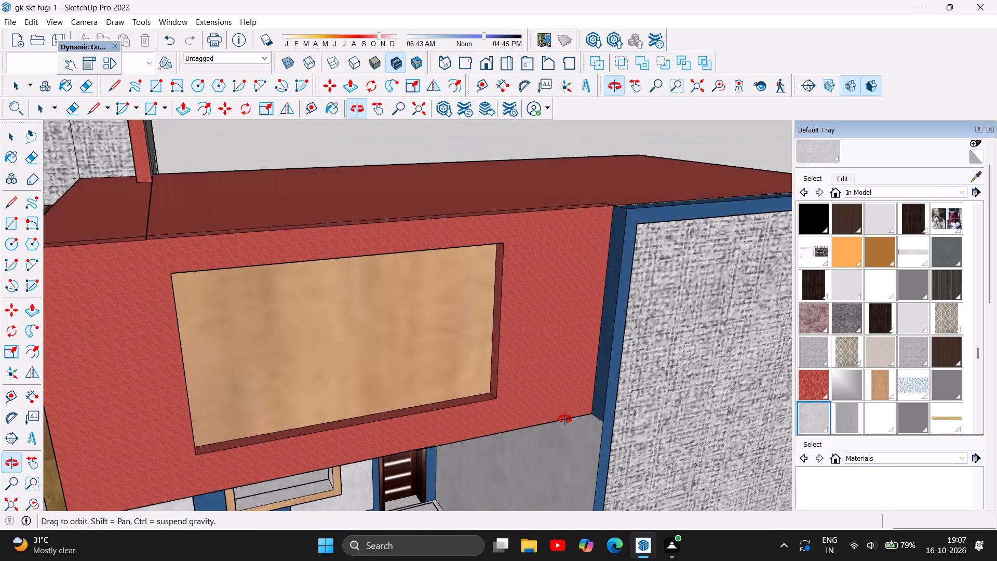
{"action": "left_click_drag", "start_coordinate": [565, 419], "coordinate": [683, 427]}
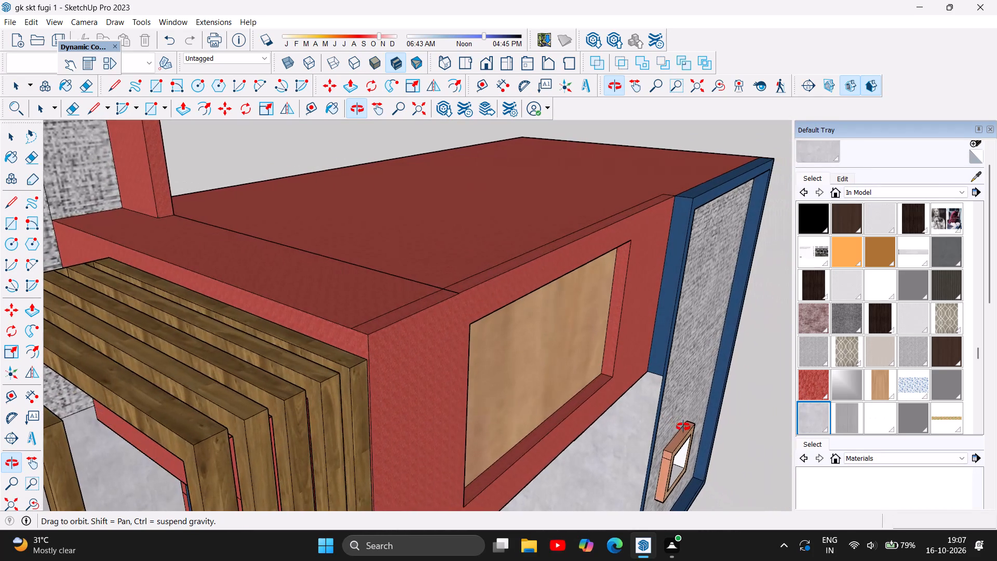
{"action": "left_click_drag", "start_coordinate": [683, 427], "coordinate": [447, 353]}
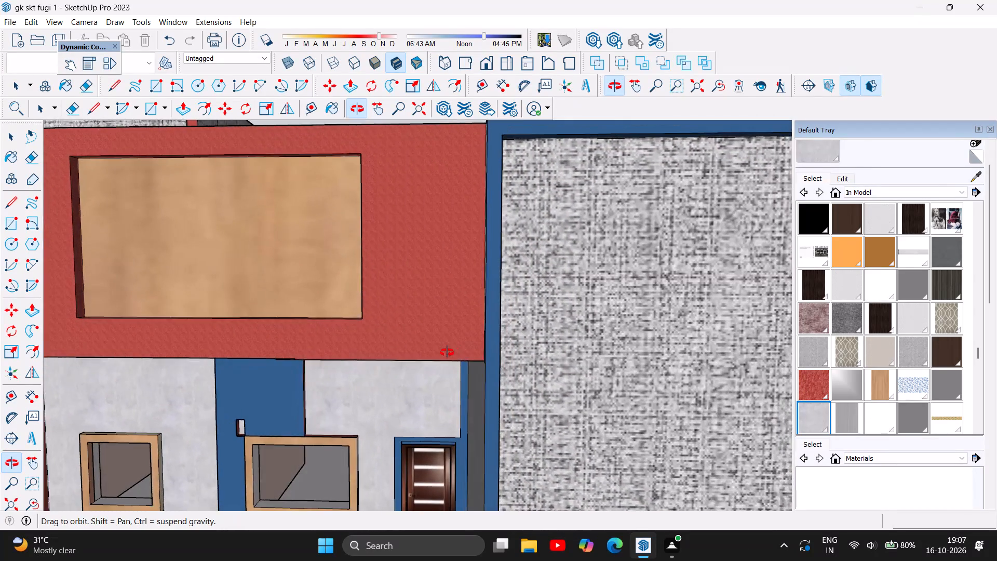
{"action": "left_click_drag", "start_coordinate": [447, 353], "coordinate": [447, 352]}
{"action": "scroll", "coordinate": [500, 330], "scroll_direction": "down", "scroll_amount": 7}
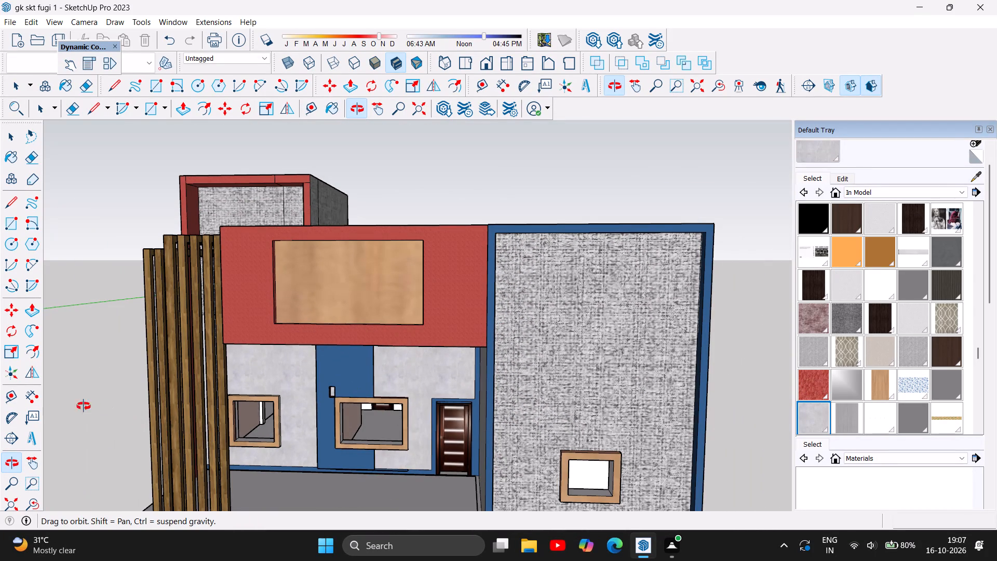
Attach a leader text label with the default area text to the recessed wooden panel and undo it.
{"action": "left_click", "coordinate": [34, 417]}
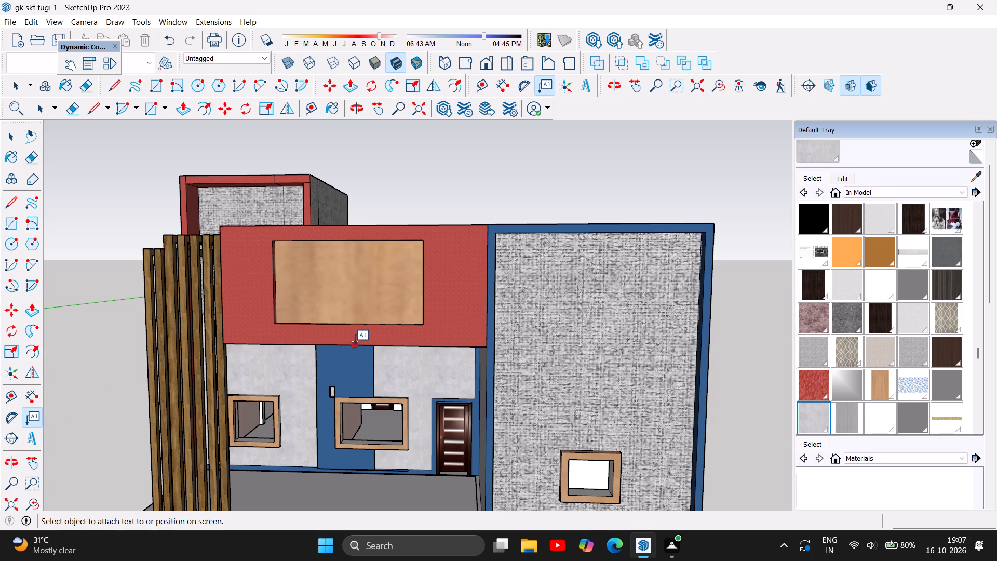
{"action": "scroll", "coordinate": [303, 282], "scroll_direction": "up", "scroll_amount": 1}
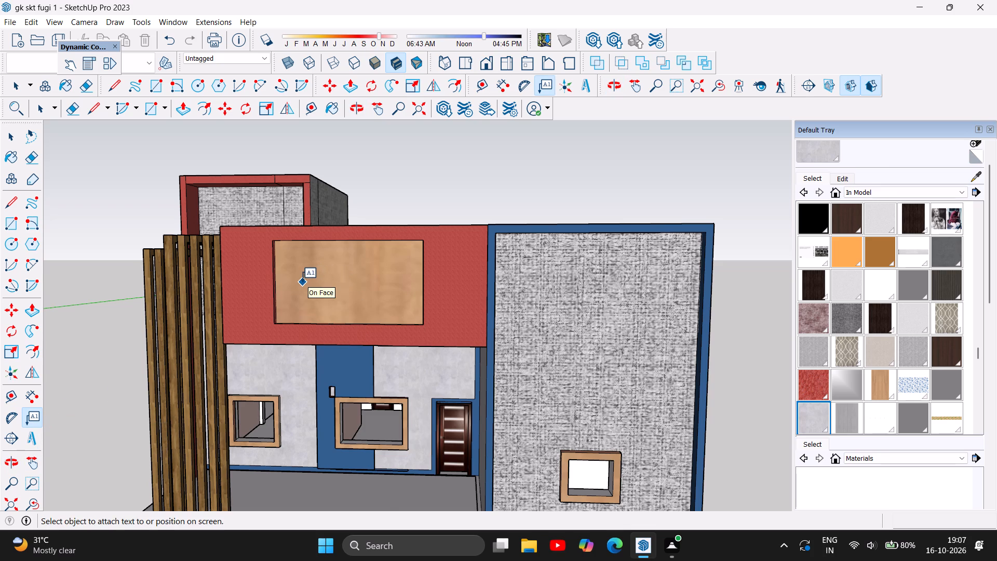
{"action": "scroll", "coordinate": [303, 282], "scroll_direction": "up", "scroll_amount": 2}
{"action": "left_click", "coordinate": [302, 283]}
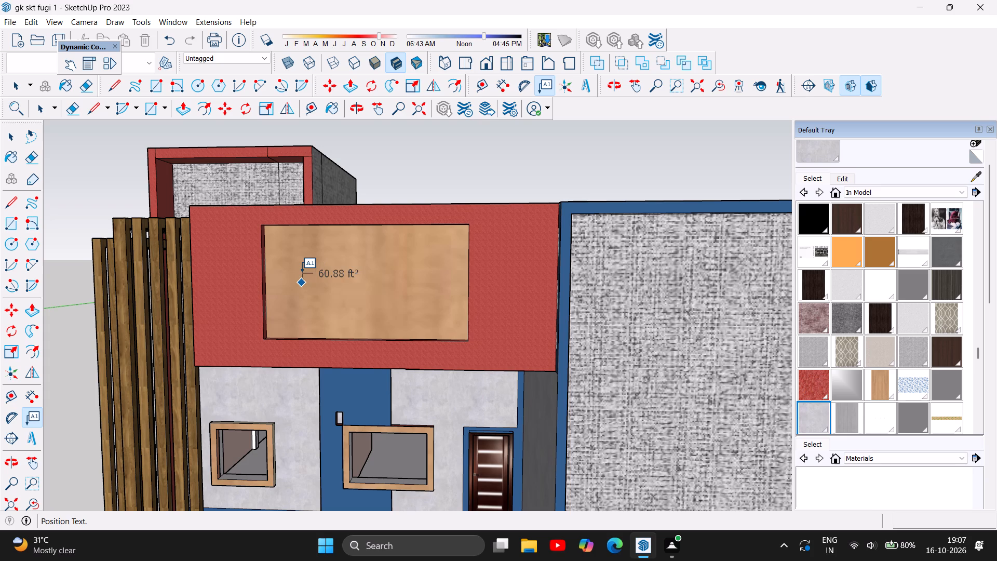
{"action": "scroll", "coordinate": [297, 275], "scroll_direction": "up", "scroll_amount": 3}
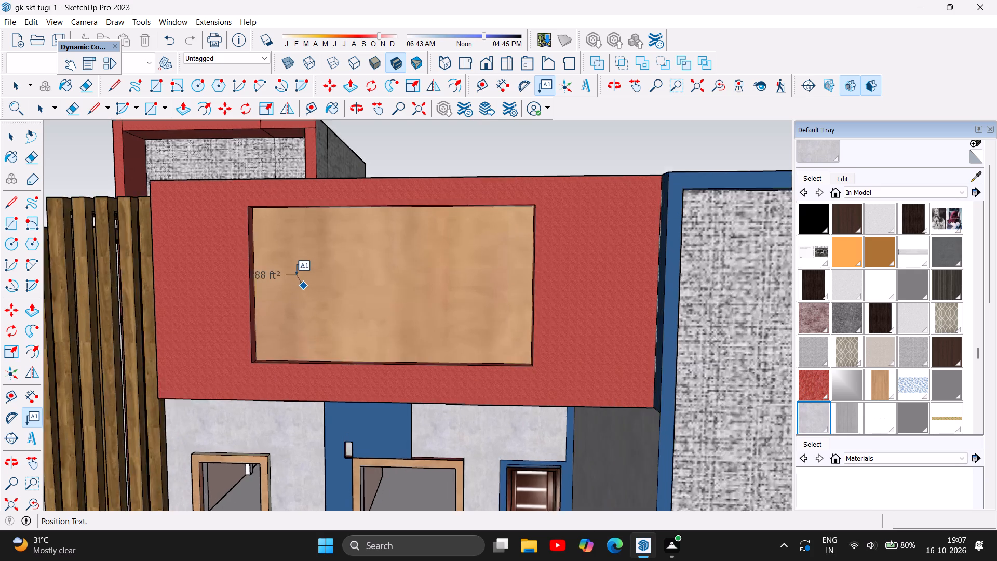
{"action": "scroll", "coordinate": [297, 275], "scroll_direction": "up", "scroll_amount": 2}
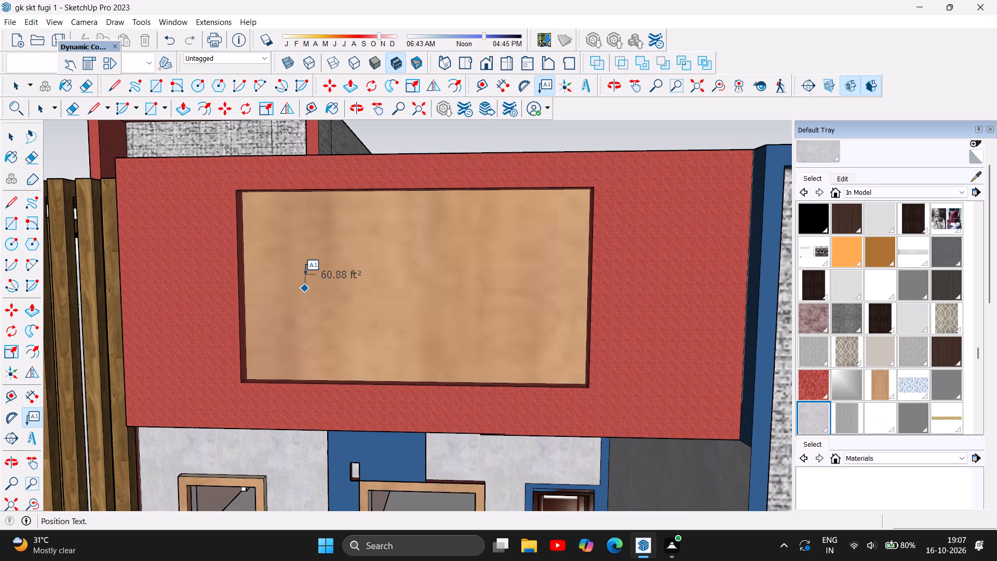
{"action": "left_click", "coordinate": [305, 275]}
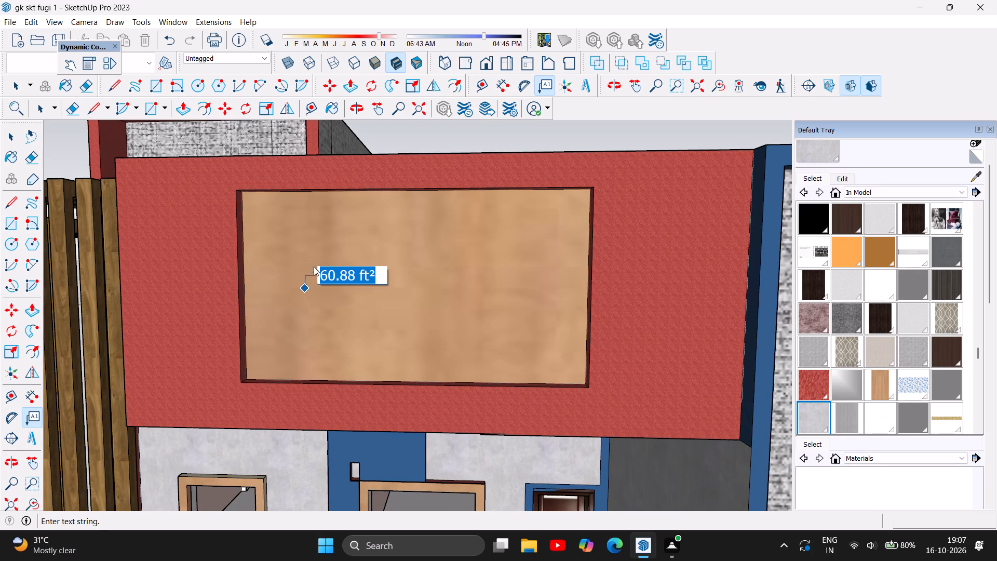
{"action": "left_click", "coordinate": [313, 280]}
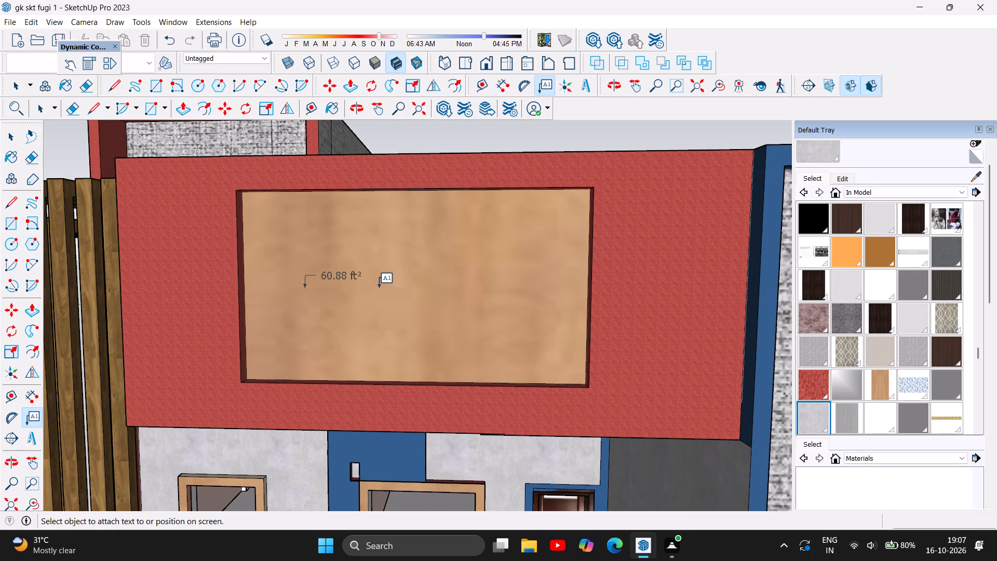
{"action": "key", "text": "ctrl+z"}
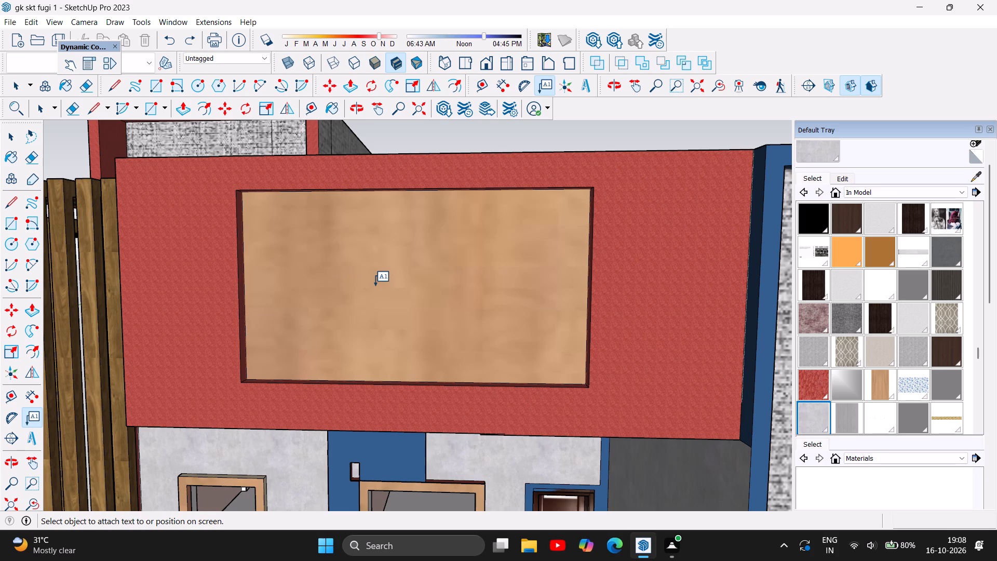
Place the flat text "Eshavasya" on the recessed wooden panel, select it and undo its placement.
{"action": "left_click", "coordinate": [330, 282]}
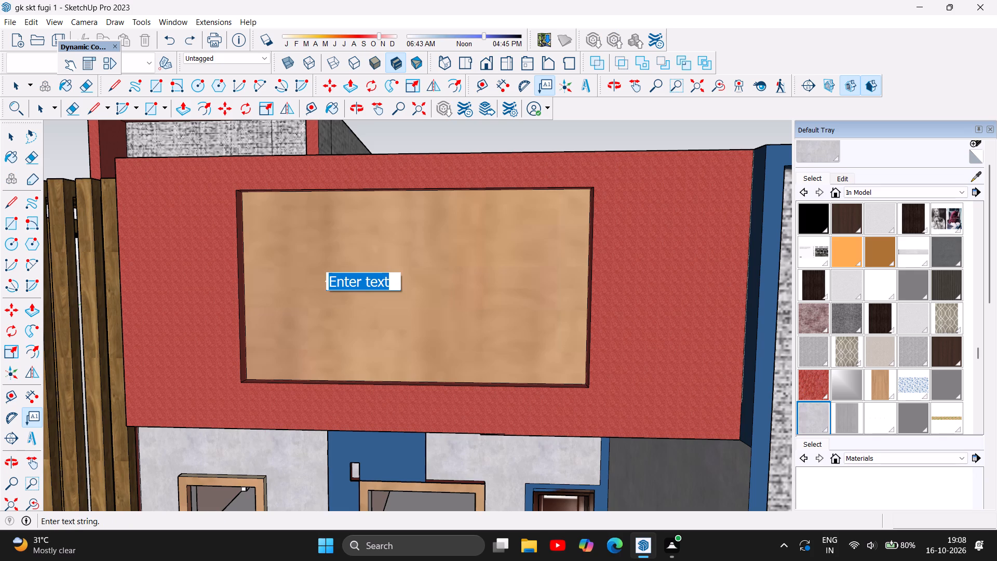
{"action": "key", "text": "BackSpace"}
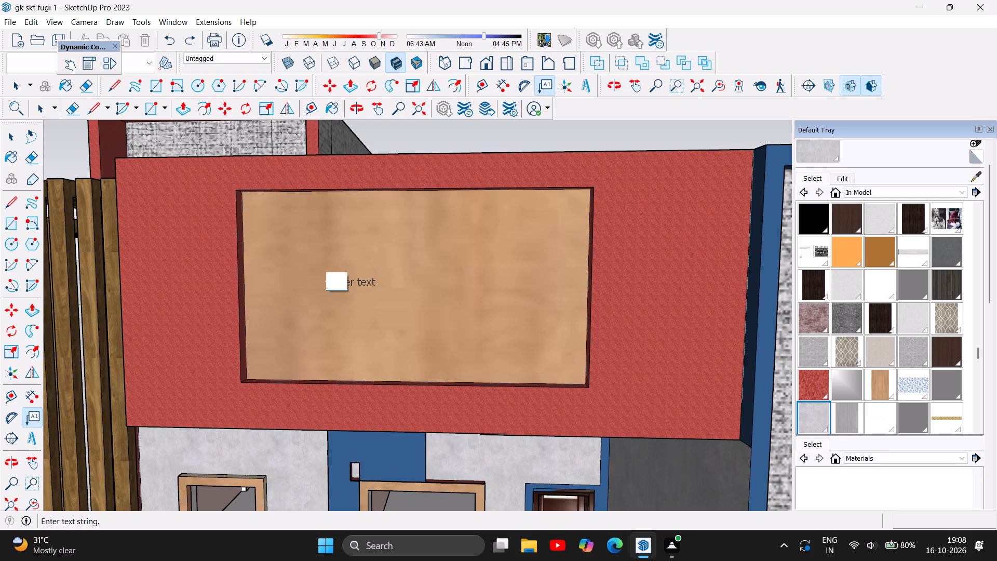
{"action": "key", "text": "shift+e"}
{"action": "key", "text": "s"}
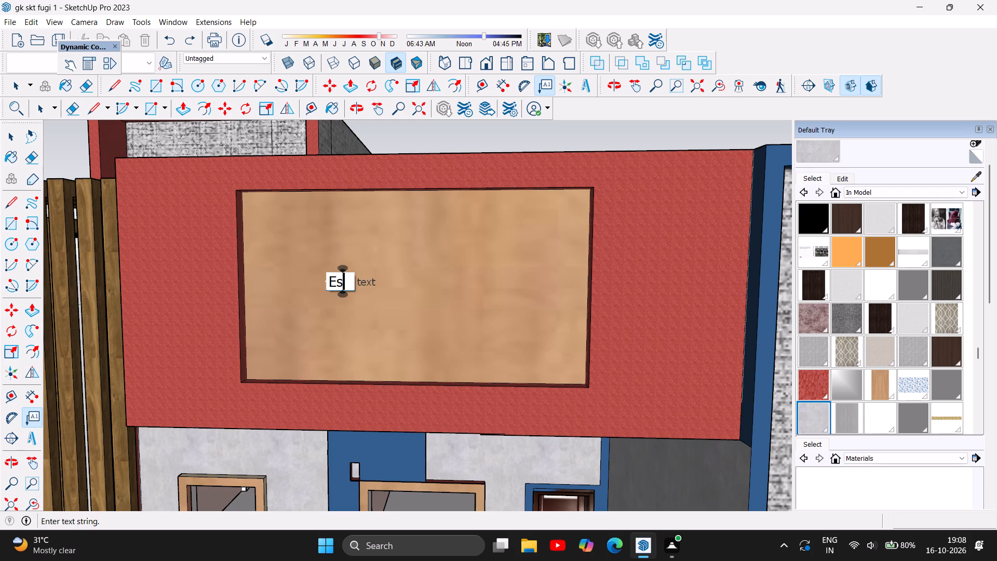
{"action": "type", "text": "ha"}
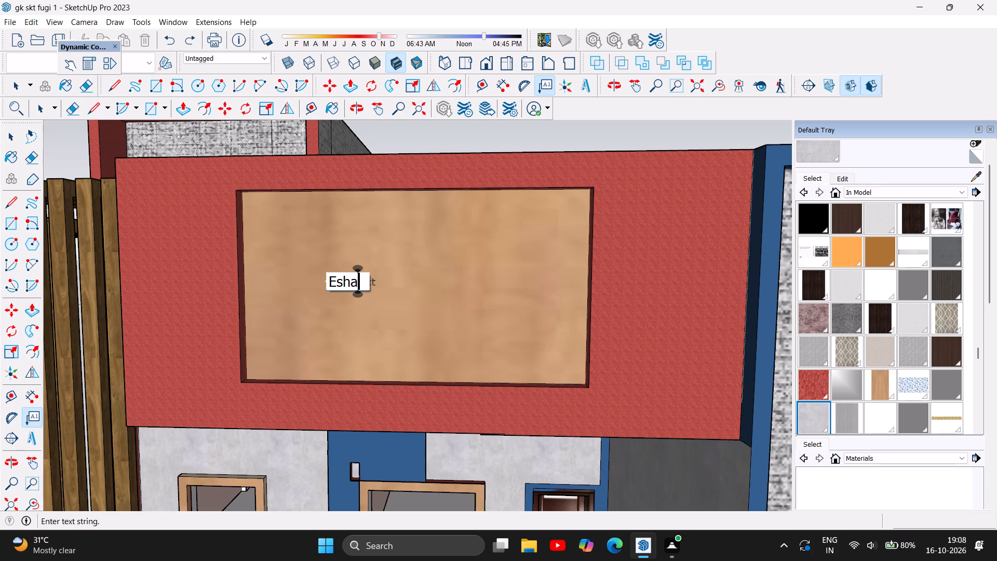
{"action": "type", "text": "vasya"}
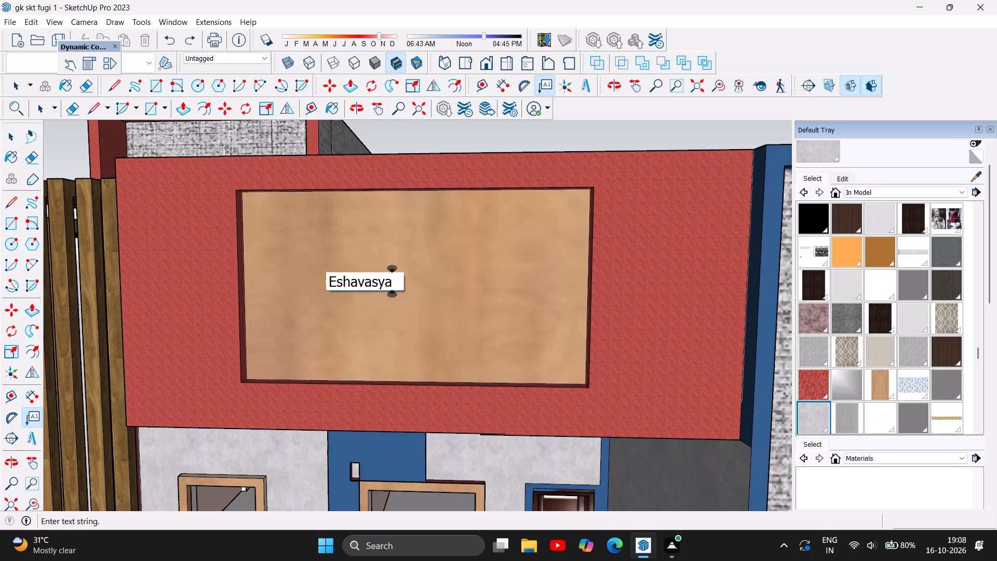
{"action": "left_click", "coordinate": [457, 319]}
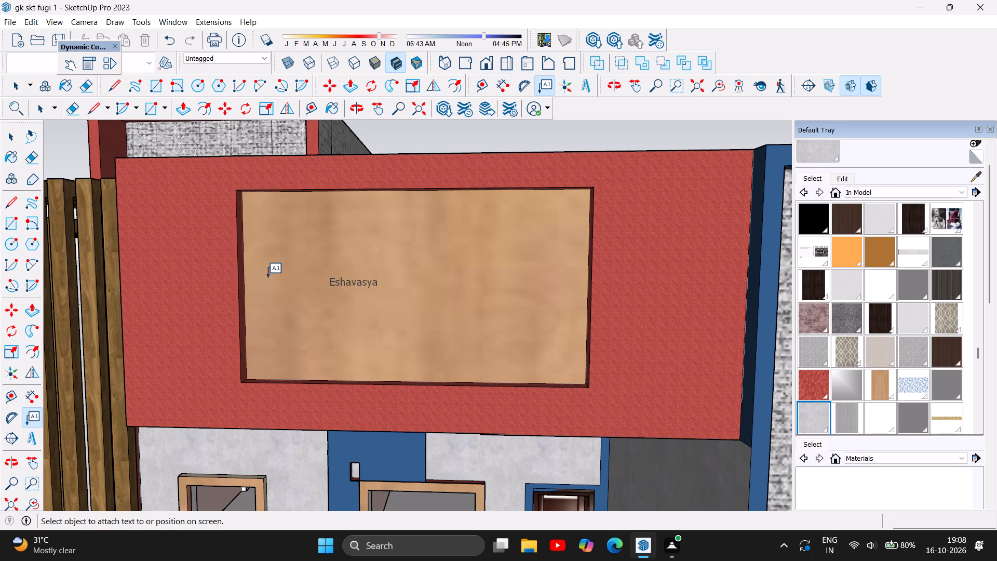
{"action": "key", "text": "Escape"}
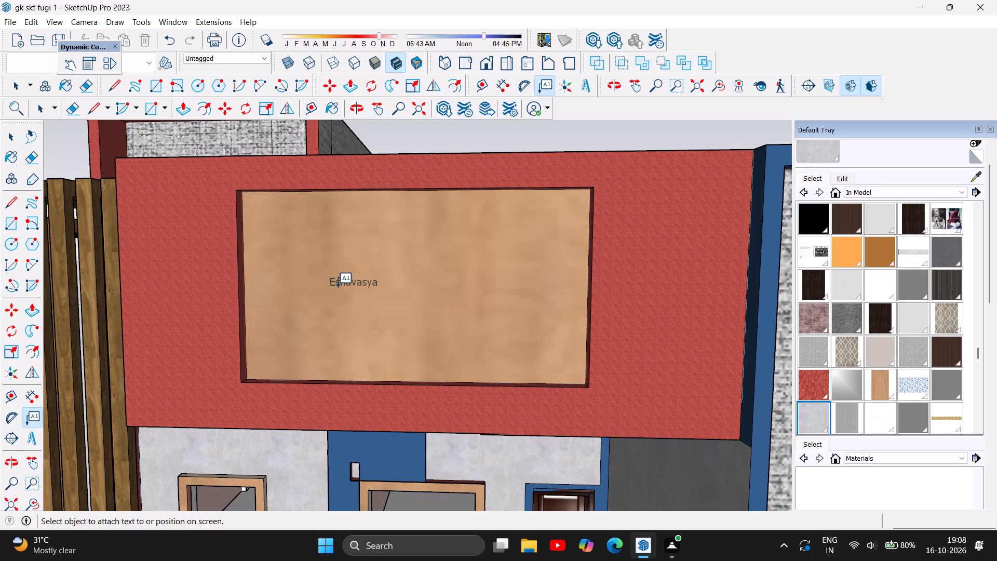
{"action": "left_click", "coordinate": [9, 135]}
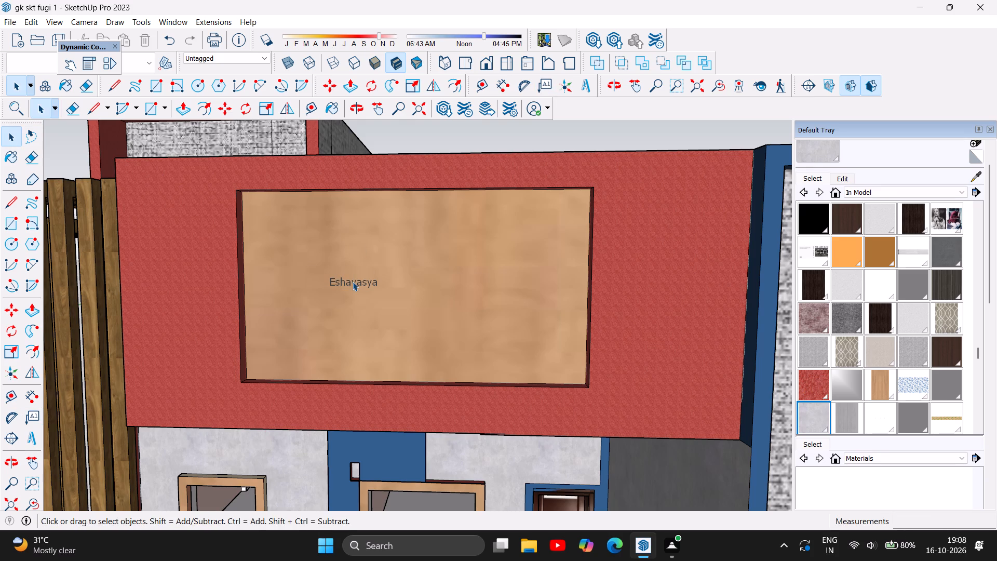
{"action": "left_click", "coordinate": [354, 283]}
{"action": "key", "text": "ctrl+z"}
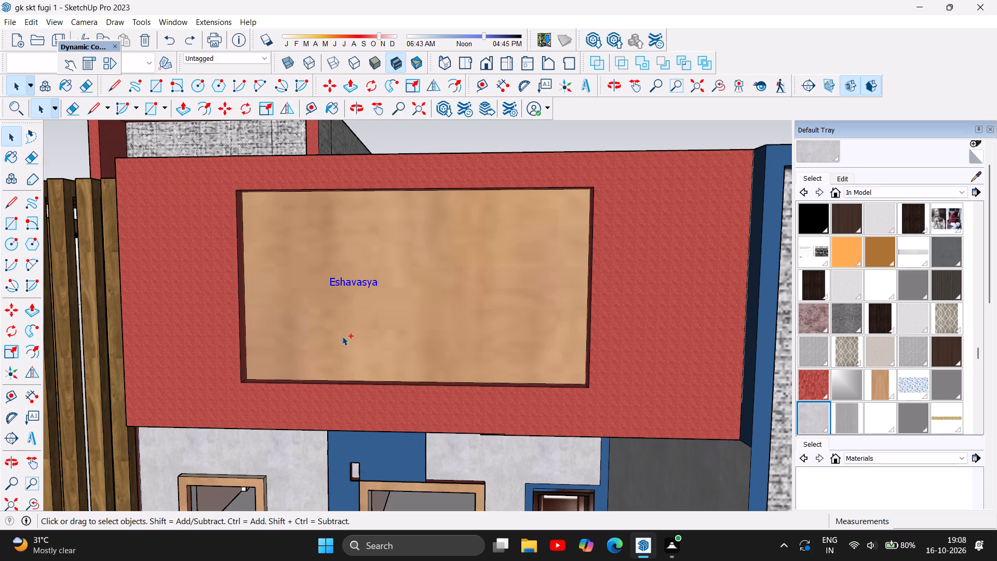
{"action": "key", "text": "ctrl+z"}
Start a 3D text and replace its default wording with "Eshavasya".
{"action": "left_click", "coordinate": [30, 437]}
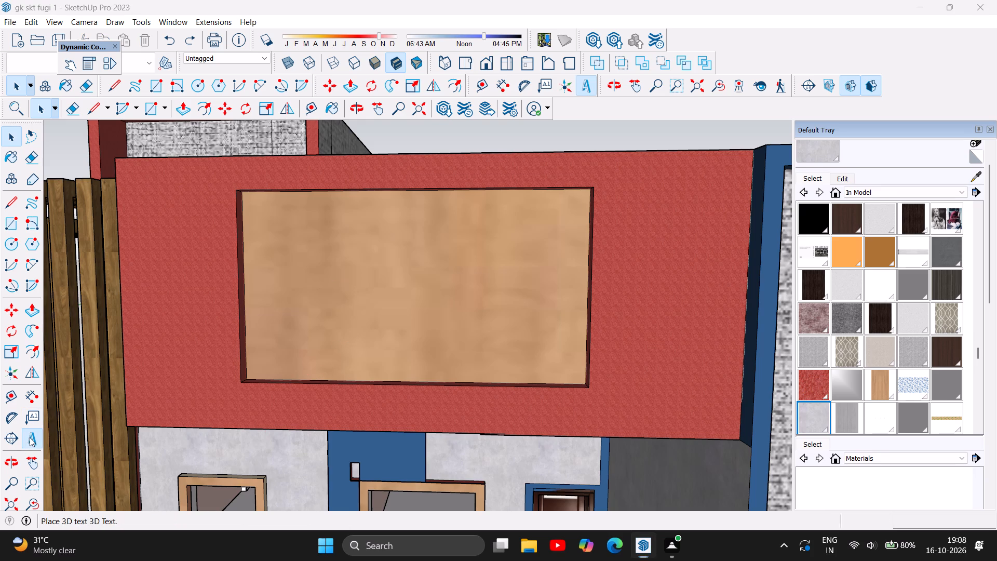
{"action": "left_click", "coordinate": [484, 202]}
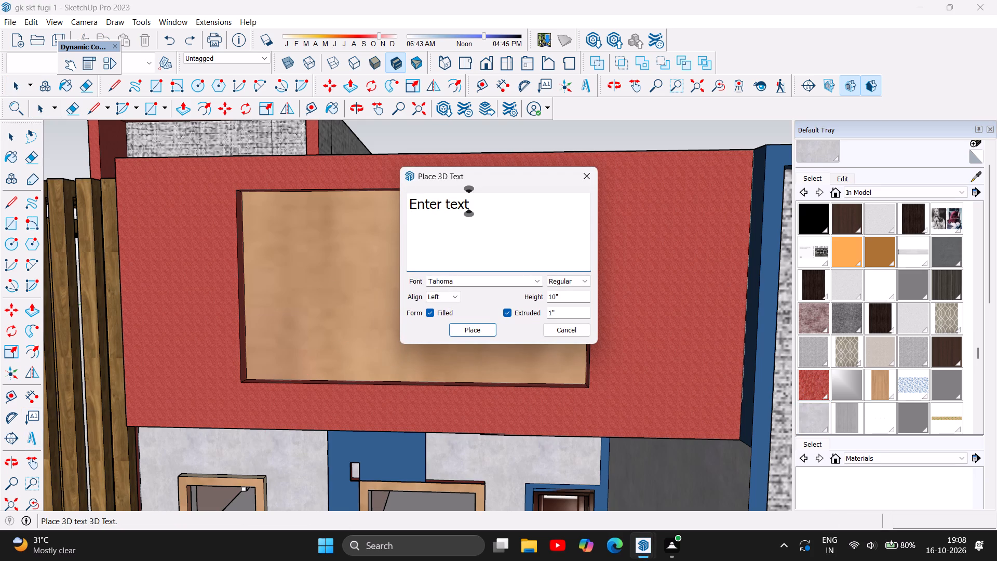
{"action": "key", "text": "BackSpace"}
{"action": "key", "text": "BackSpace"}
{"action": "key", "text": "BackSpace"}
{"action": "key", "text": "BackSpace"}
{"action": "key", "text": "BackSpace"}
{"action": "key", "text": "BackSpace"}
{"action": "key", "text": "BackSpace"}
{"action": "key", "text": "BackSpace"}
{"action": "key", "text": "BackSpace"}
{"action": "key", "text": "BackSpace"}
{"action": "key", "text": "BackSpace"}
{"action": "key", "text": "BackSpace"}
{"action": "key", "text": "BackSpace"}
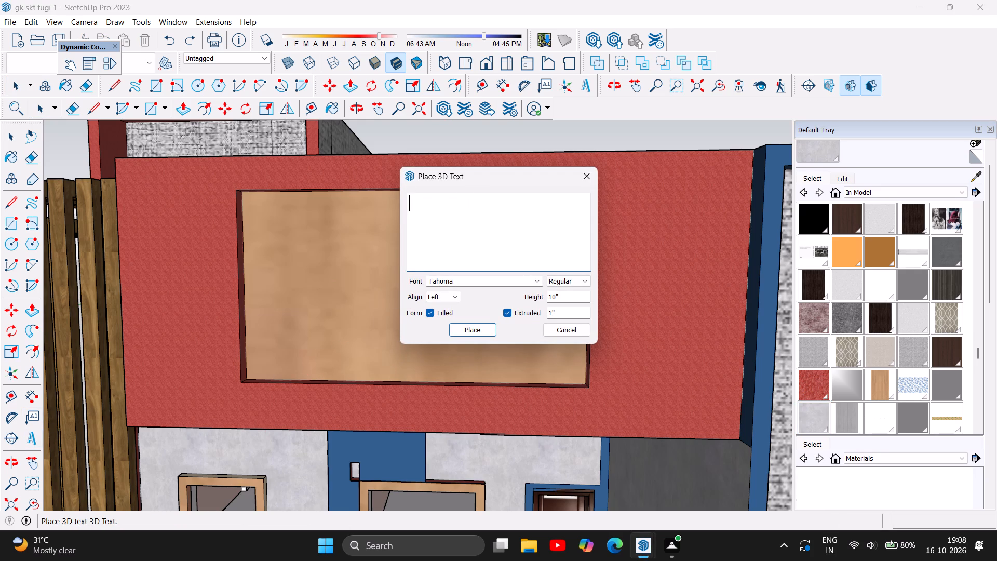
{"action": "key", "text": "shift+e"}
{"action": "type", "text": "shavasya"}
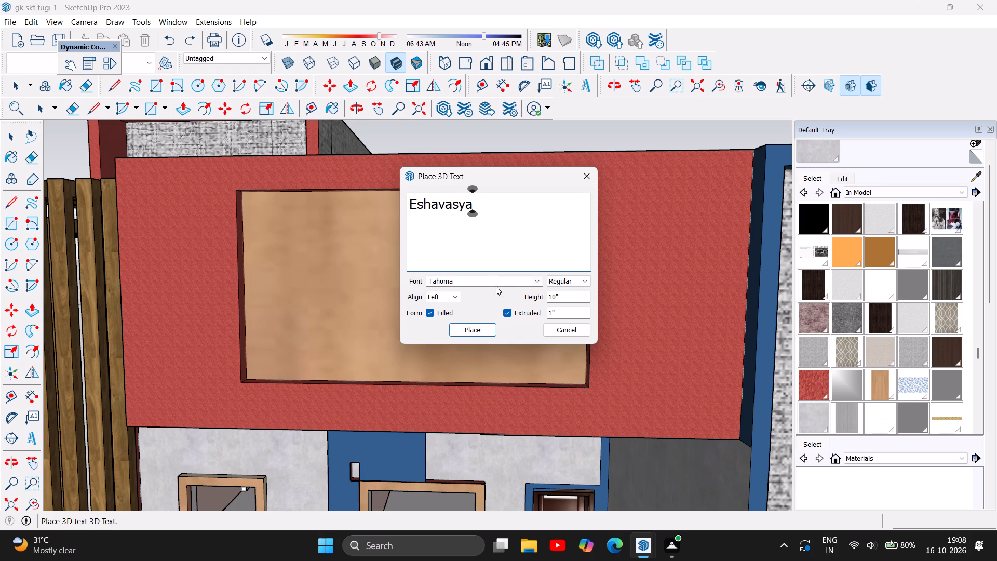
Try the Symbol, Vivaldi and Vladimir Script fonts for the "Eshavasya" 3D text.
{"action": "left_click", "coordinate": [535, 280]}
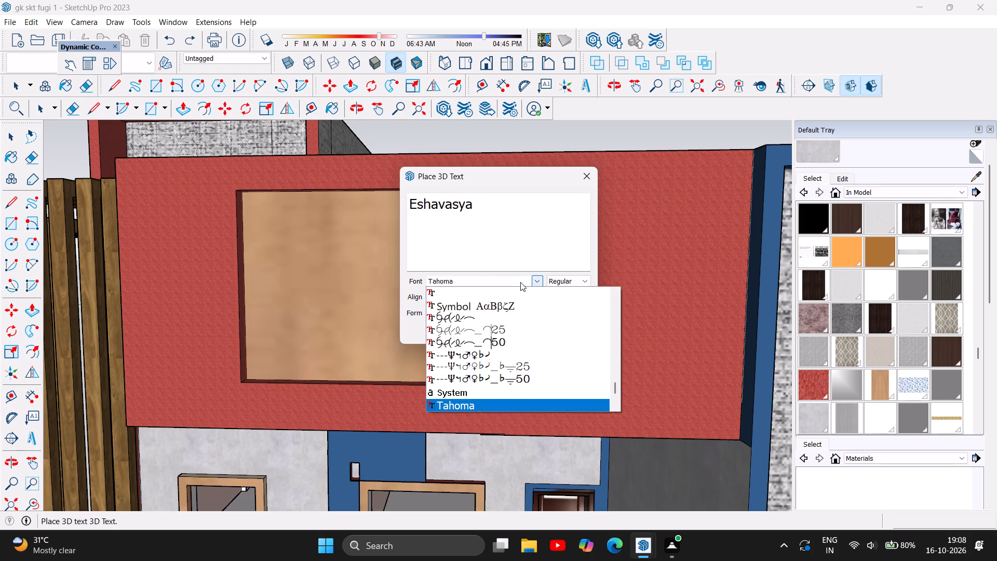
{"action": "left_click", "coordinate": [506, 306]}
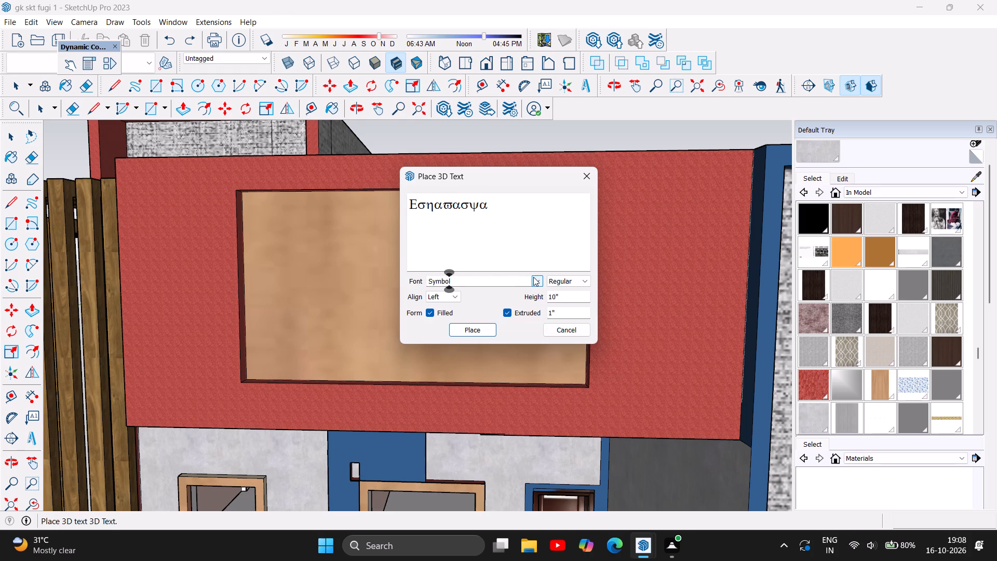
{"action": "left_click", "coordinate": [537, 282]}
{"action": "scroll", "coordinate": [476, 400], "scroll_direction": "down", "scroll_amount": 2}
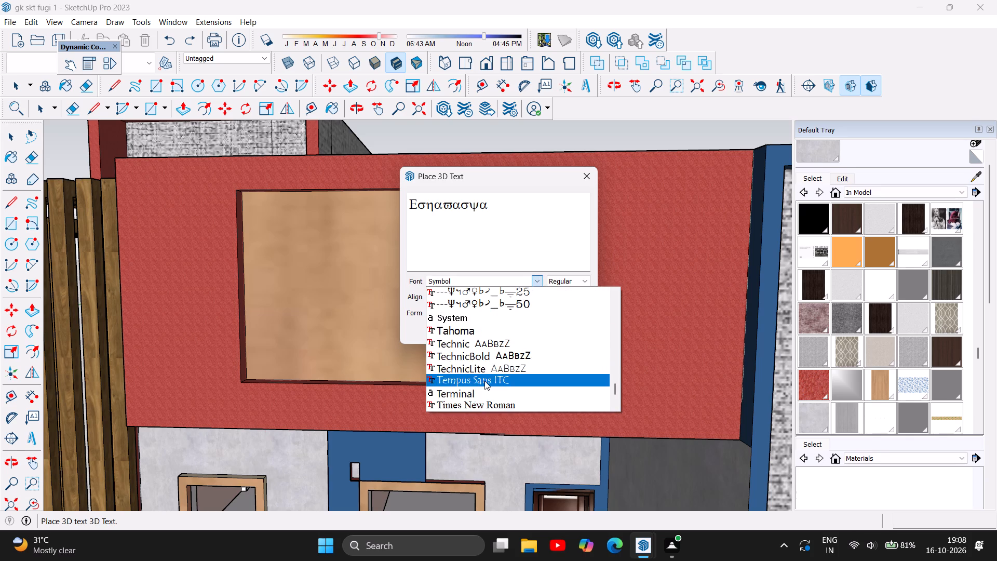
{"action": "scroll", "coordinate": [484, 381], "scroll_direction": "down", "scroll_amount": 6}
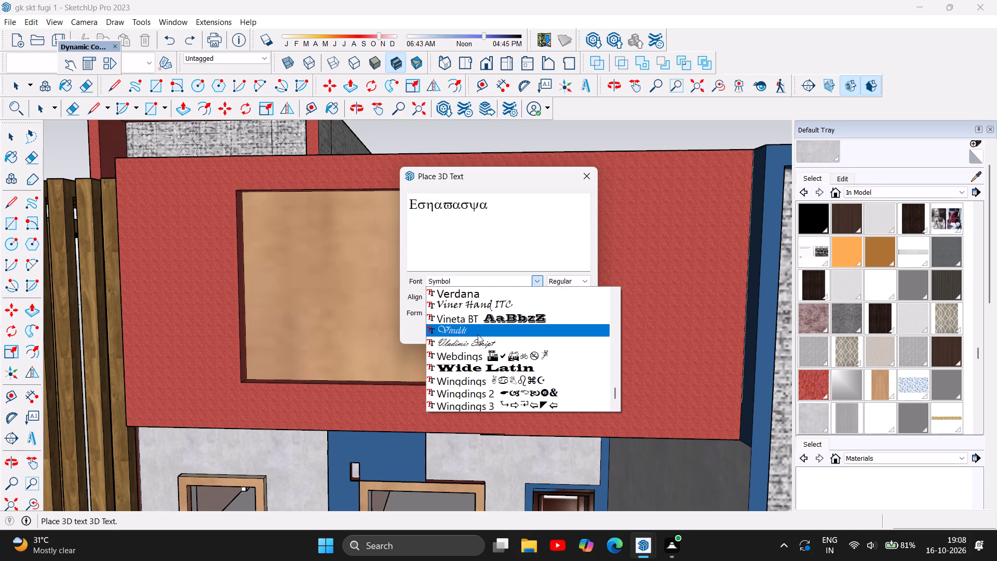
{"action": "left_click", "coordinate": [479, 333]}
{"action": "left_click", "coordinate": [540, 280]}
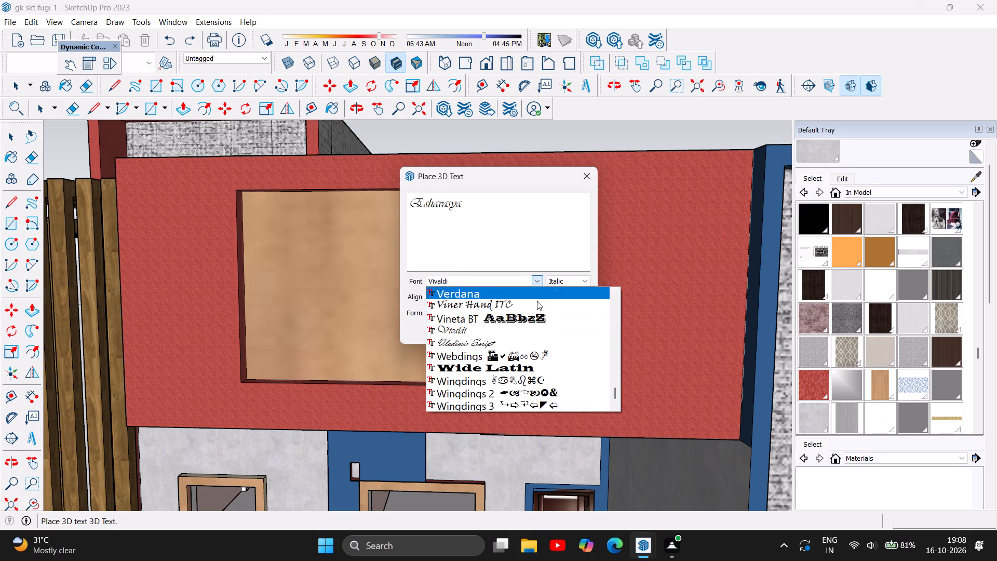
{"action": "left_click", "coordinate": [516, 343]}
Set the font of the "Eshavasya" 3D text to Yu Gothic UI Semibold.
{"action": "left_click", "coordinate": [535, 283]}
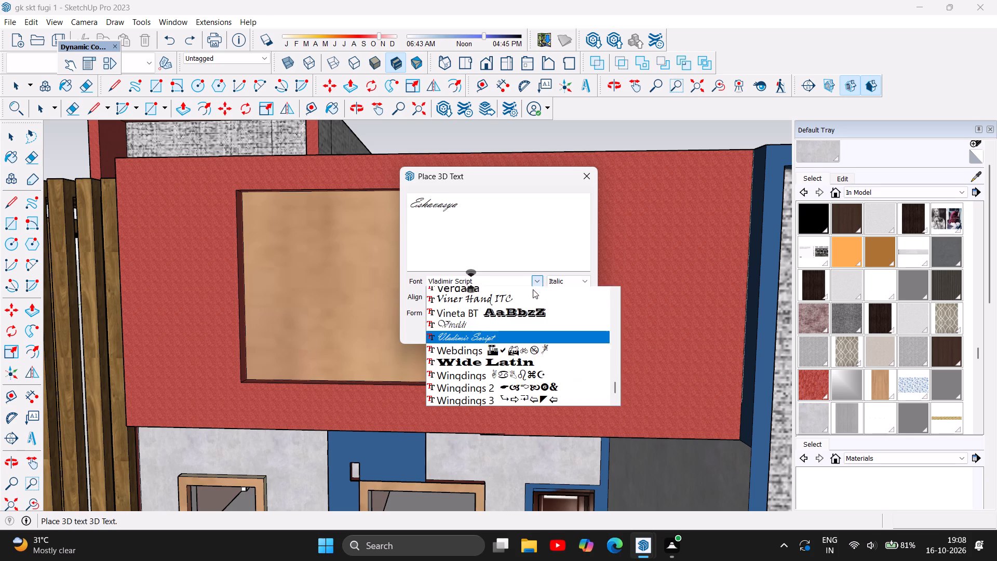
{"action": "scroll", "coordinate": [490, 385], "scroll_direction": "down", "scroll_amount": 7}
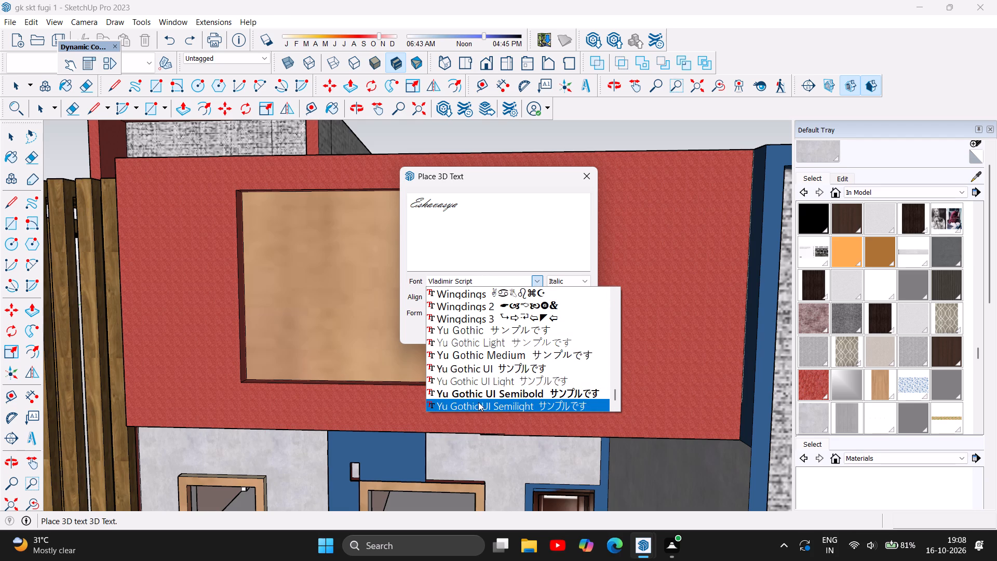
{"action": "left_click", "coordinate": [485, 393]}
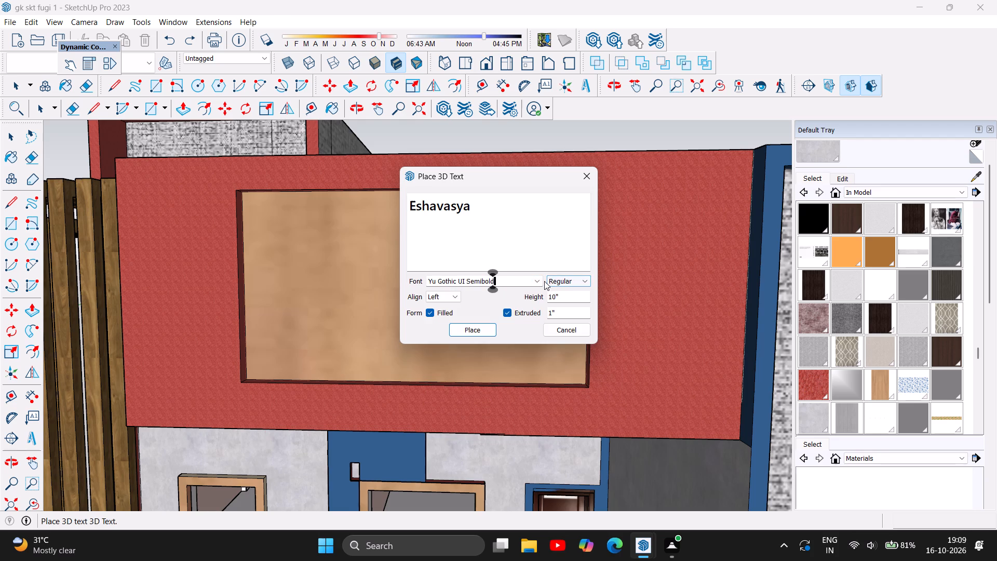
Place the "Eshavasya" 3D text on the wooden panel in the Vladimir Script font with Center alignment.
{"action": "left_click", "coordinate": [541, 283]}
{"action": "scroll", "coordinate": [508, 347], "scroll_direction": "up", "scroll_amount": 1}
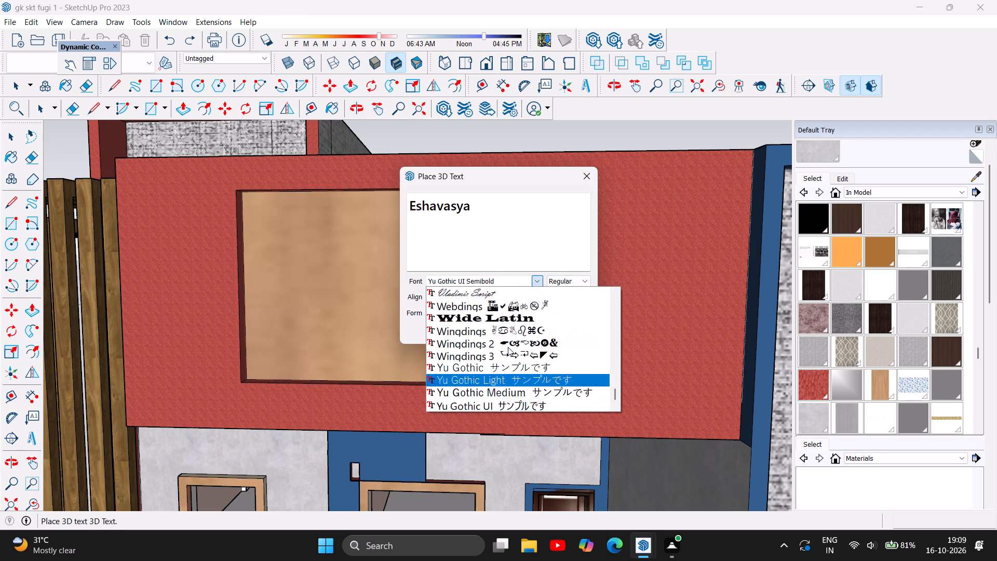
{"action": "scroll", "coordinate": [508, 347], "scroll_direction": "up", "scroll_amount": 1}
{"action": "left_click", "coordinate": [495, 332]}
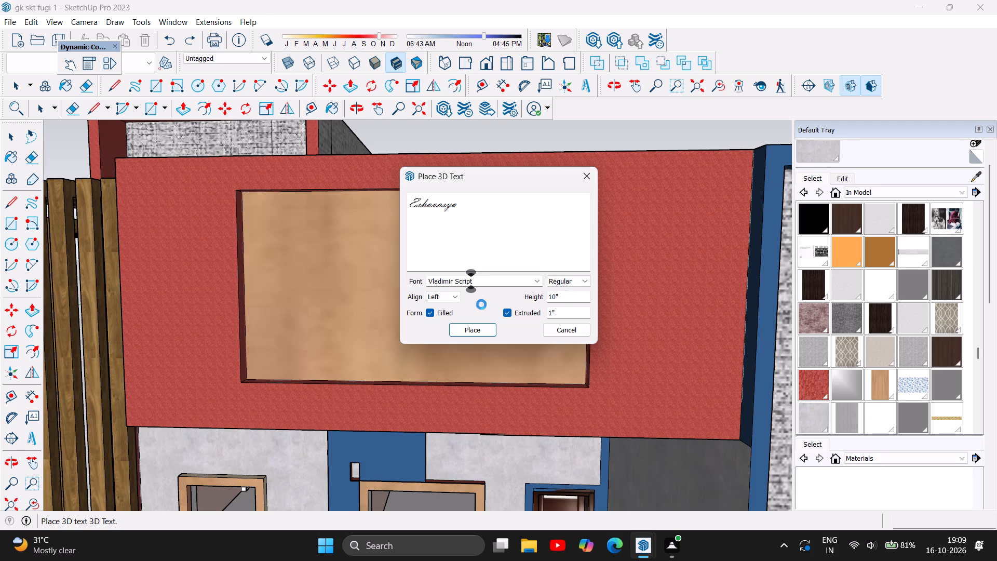
{"action": "left_click", "coordinate": [456, 296]}
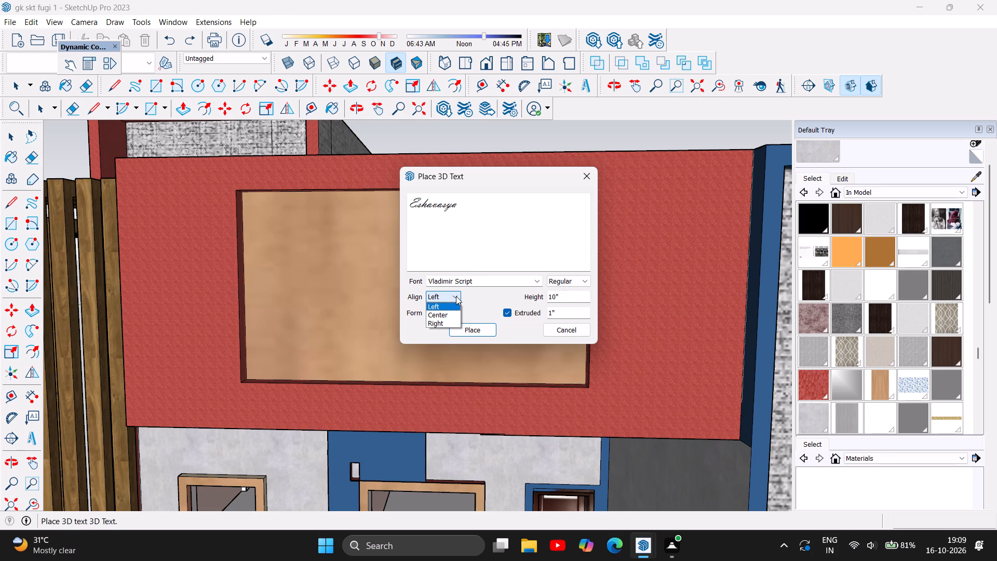
{"action": "left_click", "coordinate": [452, 316]}
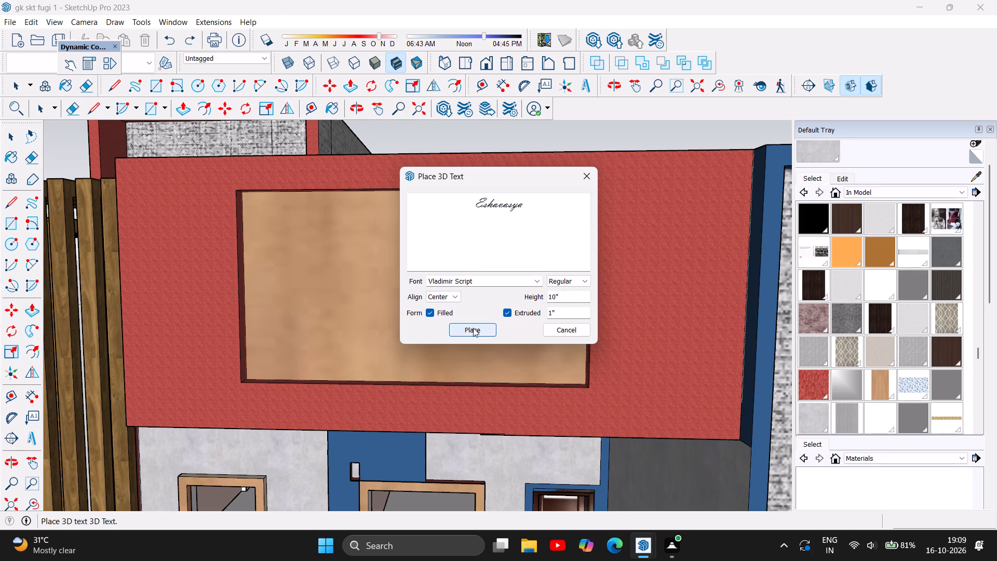
{"action": "left_click", "coordinate": [473, 328]}
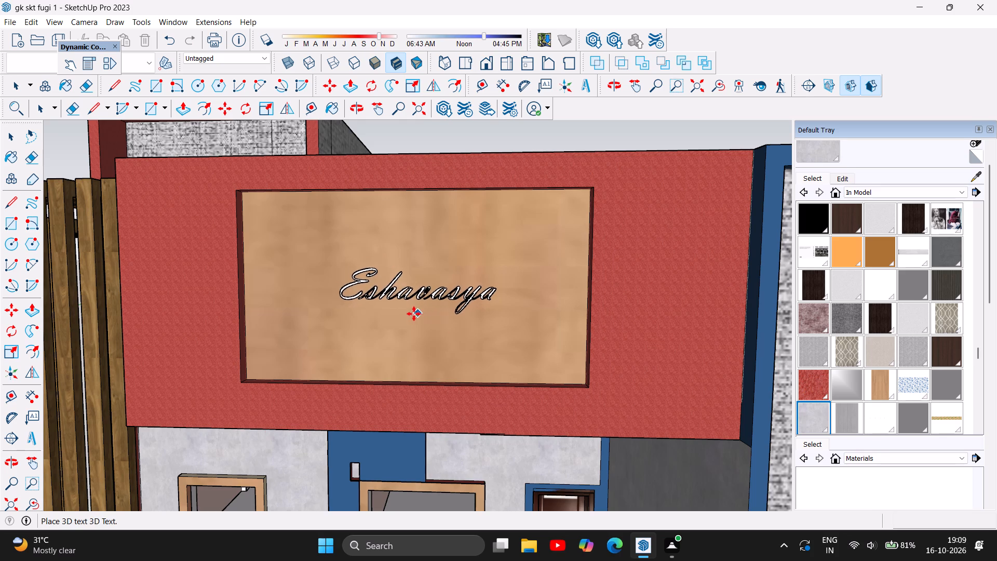
{"action": "left_click", "coordinate": [413, 314]}
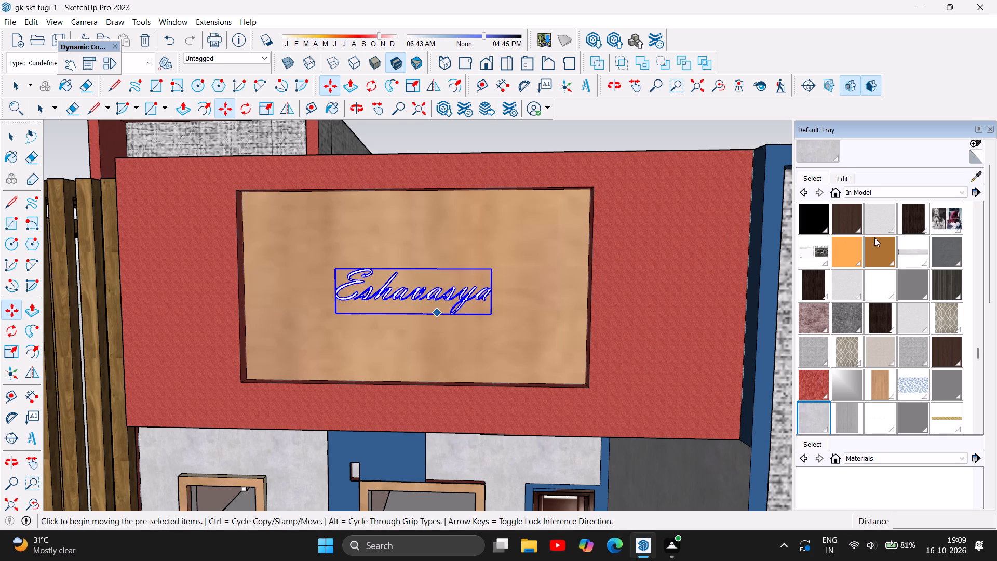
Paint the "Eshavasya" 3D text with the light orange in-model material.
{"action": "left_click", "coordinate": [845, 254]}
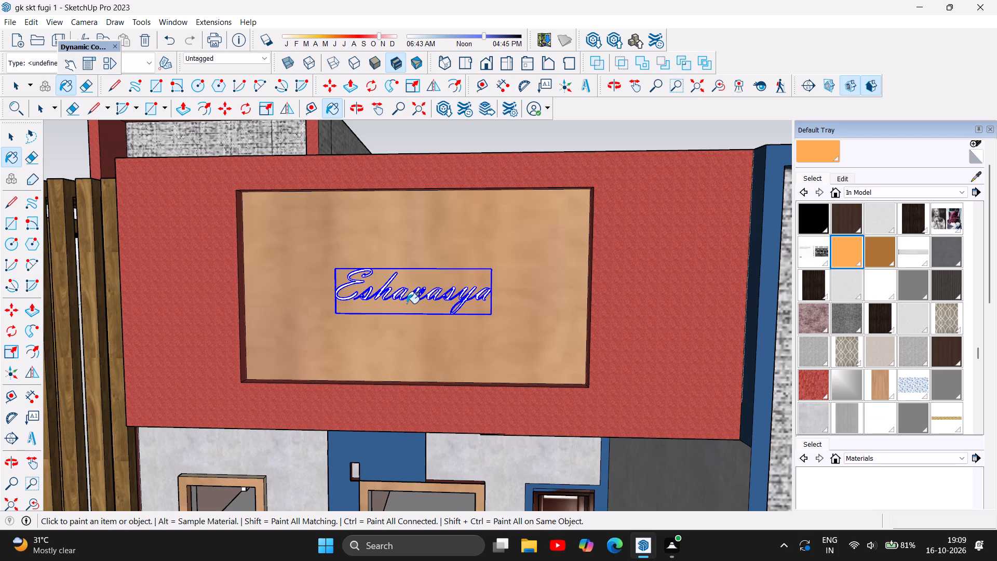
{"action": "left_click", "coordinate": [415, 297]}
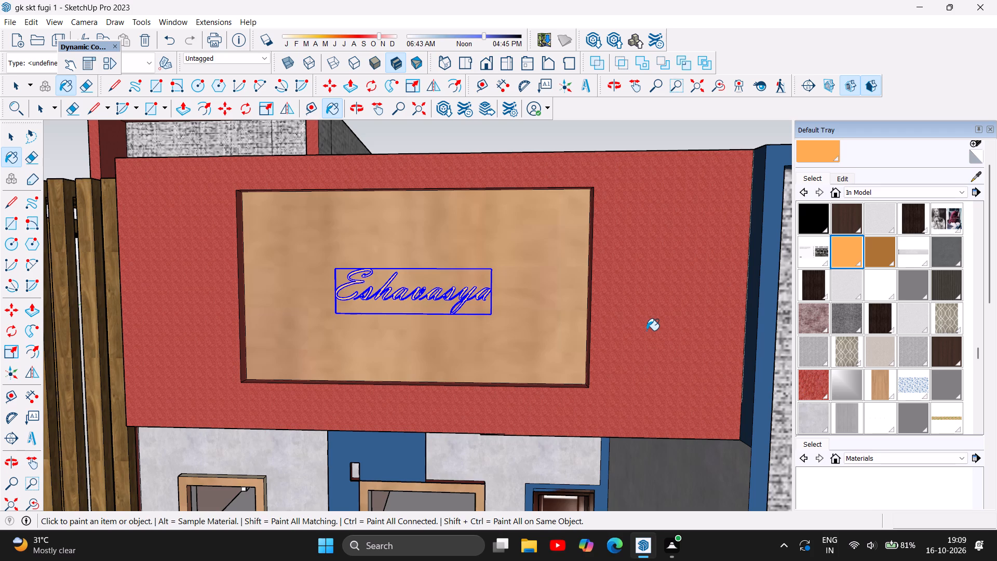
Paint the "Eshavasya" 3D text with the dark brown wood in-model material and deselect it.
{"action": "scroll", "coordinate": [890, 383], "scroll_direction": "down", "scroll_amount": 1}
{"action": "scroll", "coordinate": [890, 383], "scroll_direction": "up", "scroll_amount": 1}
{"action": "left_click", "coordinate": [941, 357]}
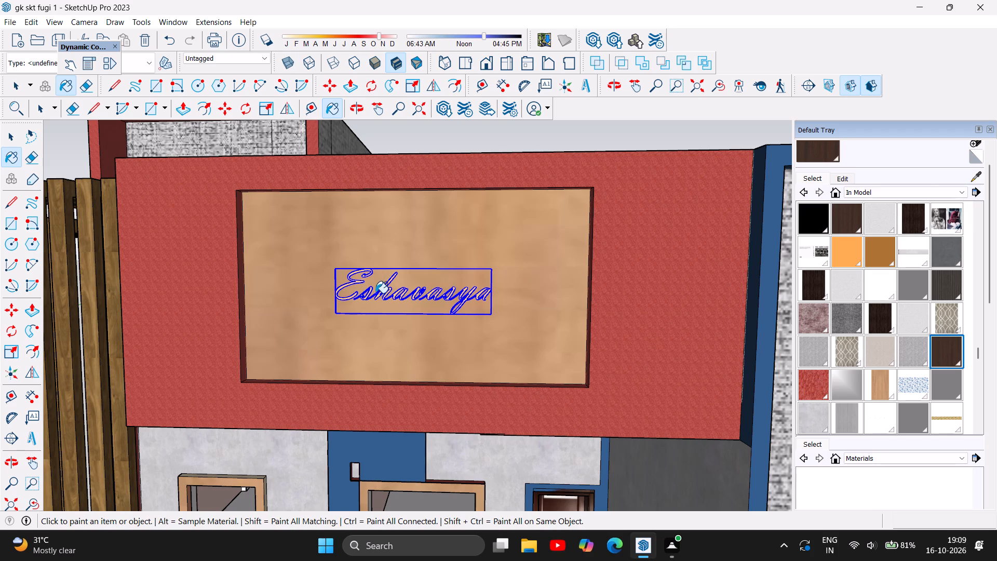
{"action": "left_click", "coordinate": [383, 295]}
{"action": "scroll", "coordinate": [465, 343], "scroll_direction": "down", "scroll_amount": 5}
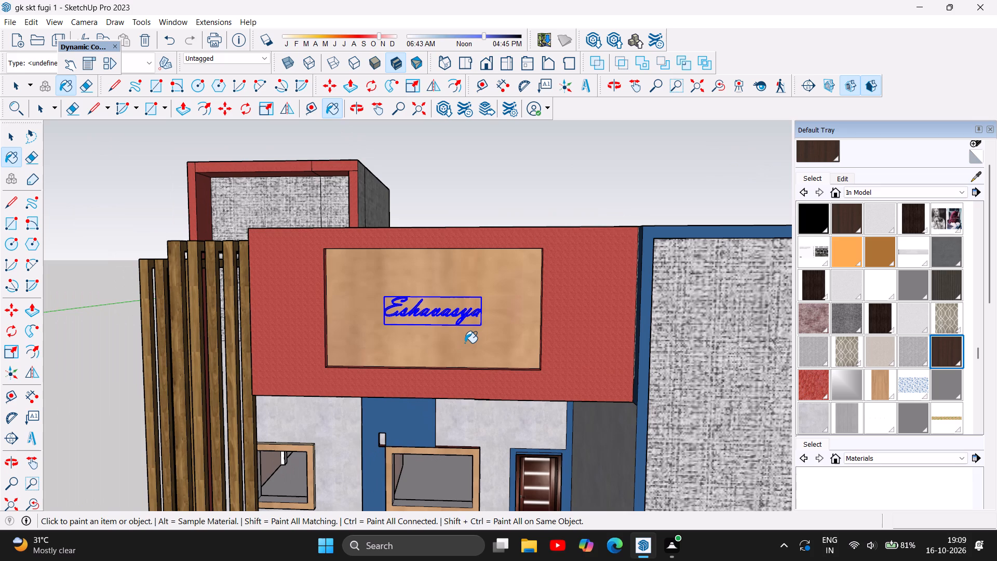
{"action": "scroll", "coordinate": [471, 334], "scroll_direction": "up", "scroll_amount": 2}
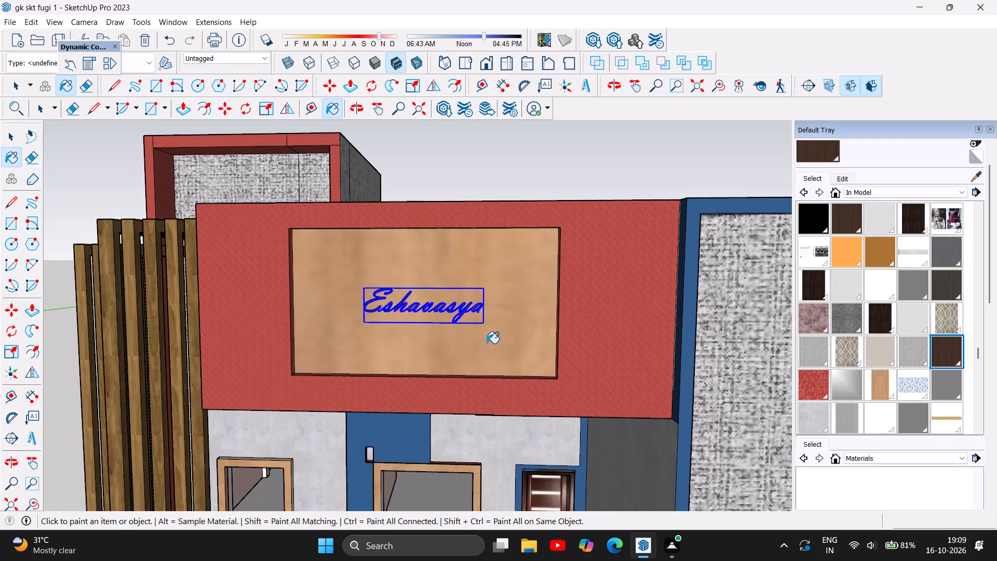
{"action": "key", "text": "Escape"}
{"action": "key", "text": "Escape"}
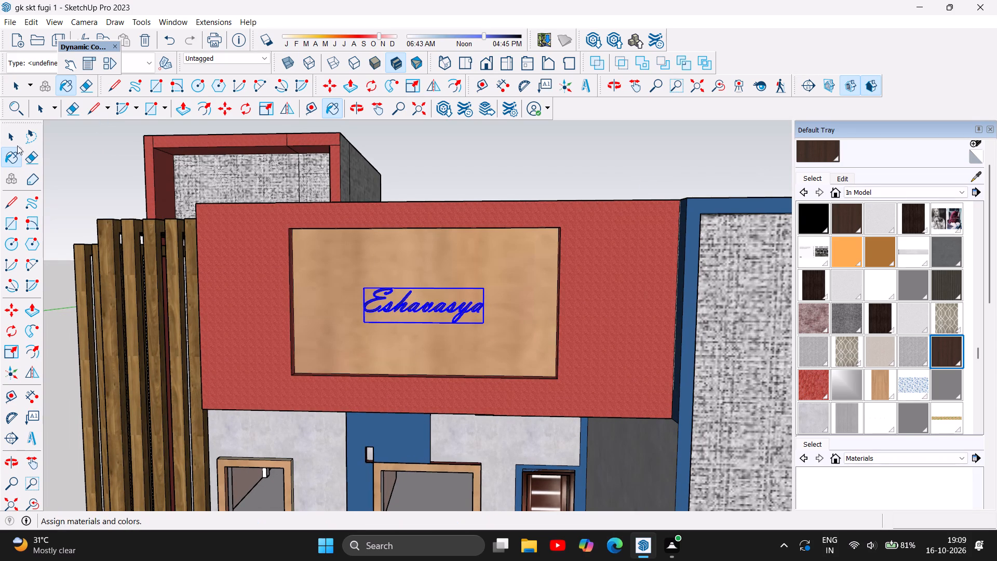
{"action": "left_click", "coordinate": [11, 135]}
{"action": "key", "text": "Escape"}
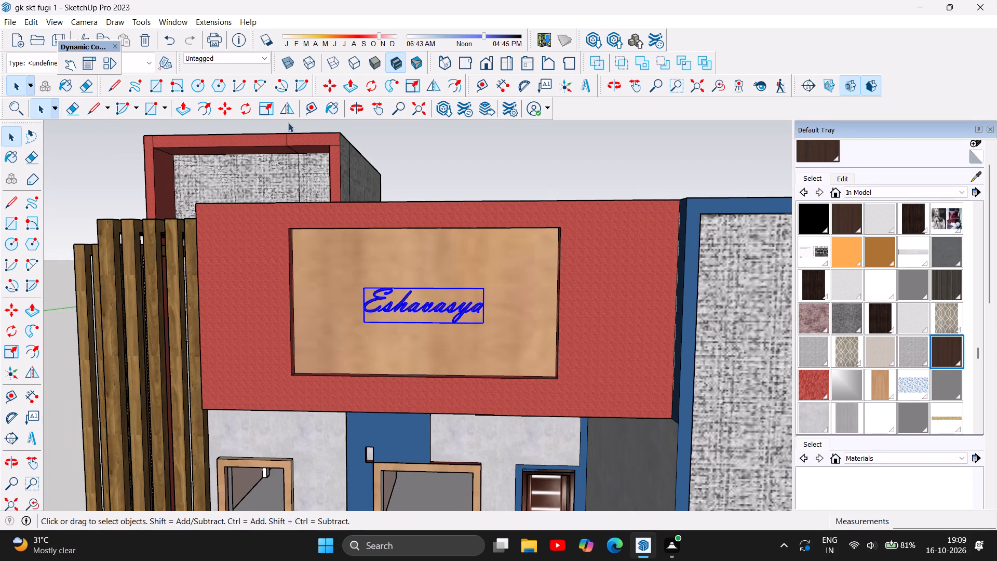
{"action": "left_click", "coordinate": [490, 160]}
{"action": "key", "text": "Escape"}
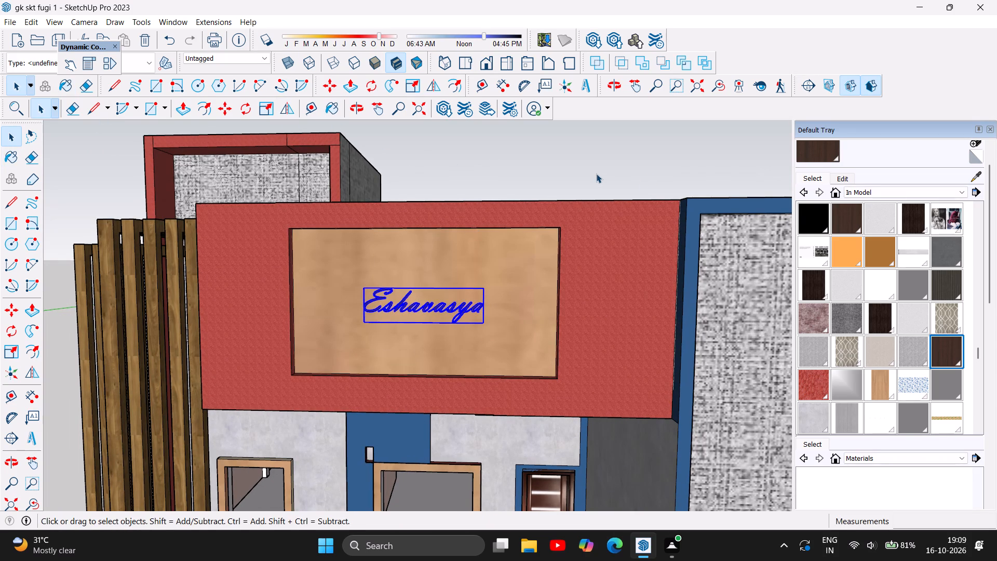
{"action": "left_click", "coordinate": [597, 173]}
Scale up the "Eshavasya" text uniformly from its lower and upper opposite corners until it nearly spans the wooden panel's width.
{"action": "scroll", "coordinate": [659, 126], "scroll_direction": "down", "scroll_amount": 5}
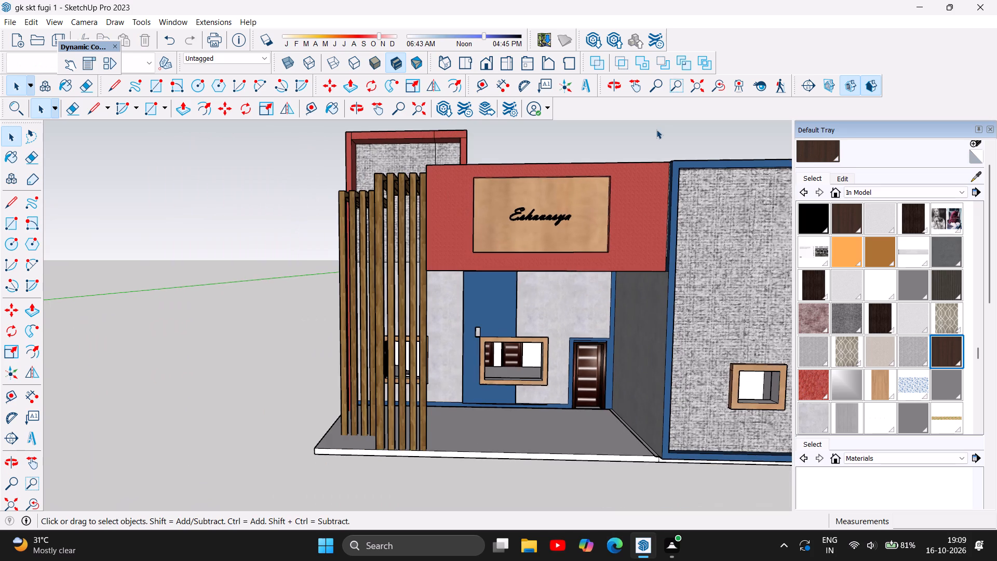
{"action": "scroll", "coordinate": [555, 216], "scroll_direction": "up", "scroll_amount": 15}
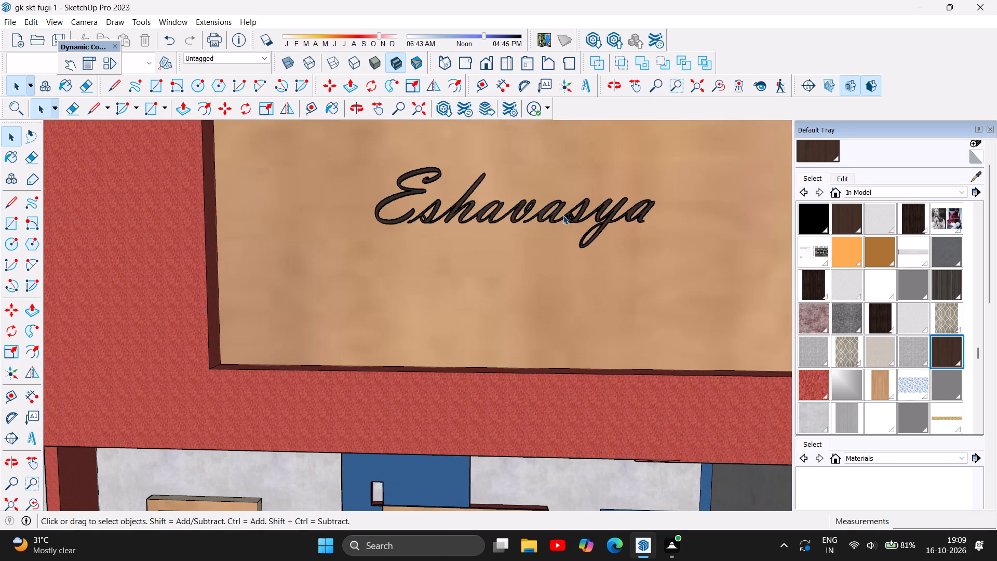
{"action": "left_click", "coordinate": [573, 213]}
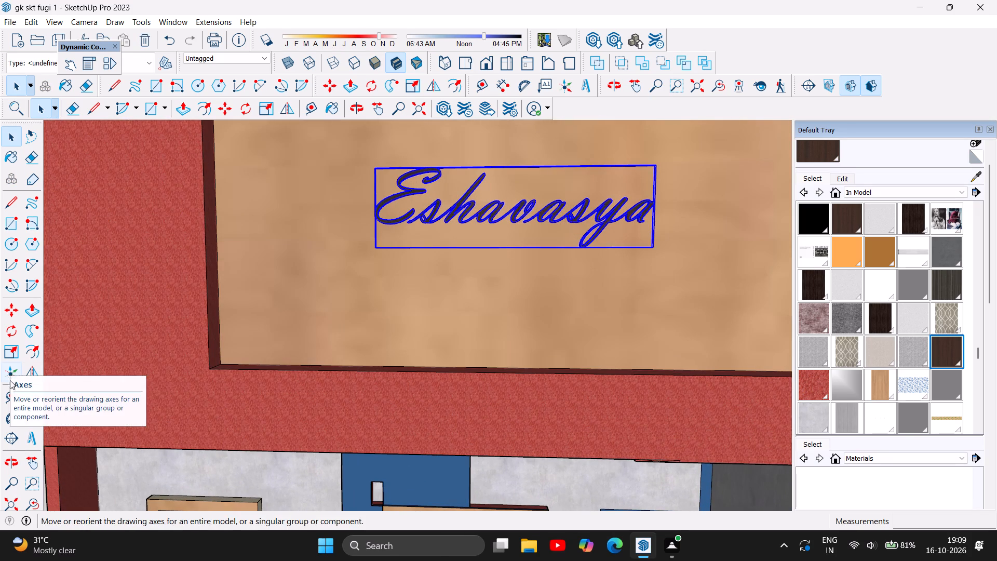
{"action": "left_click", "coordinate": [7, 353]}
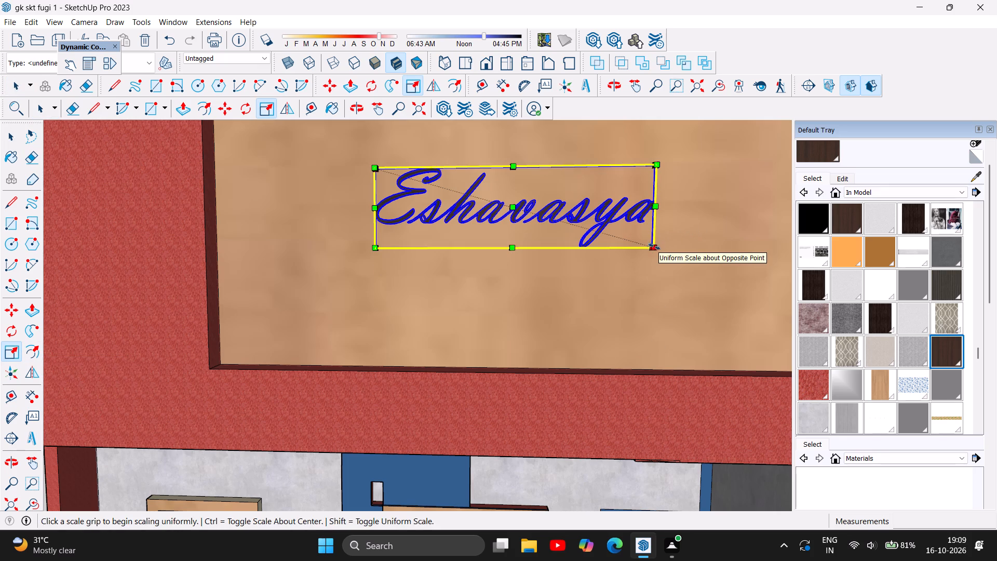
{"action": "left_click_drag", "start_coordinate": [653, 249], "coordinate": [758, 308]}
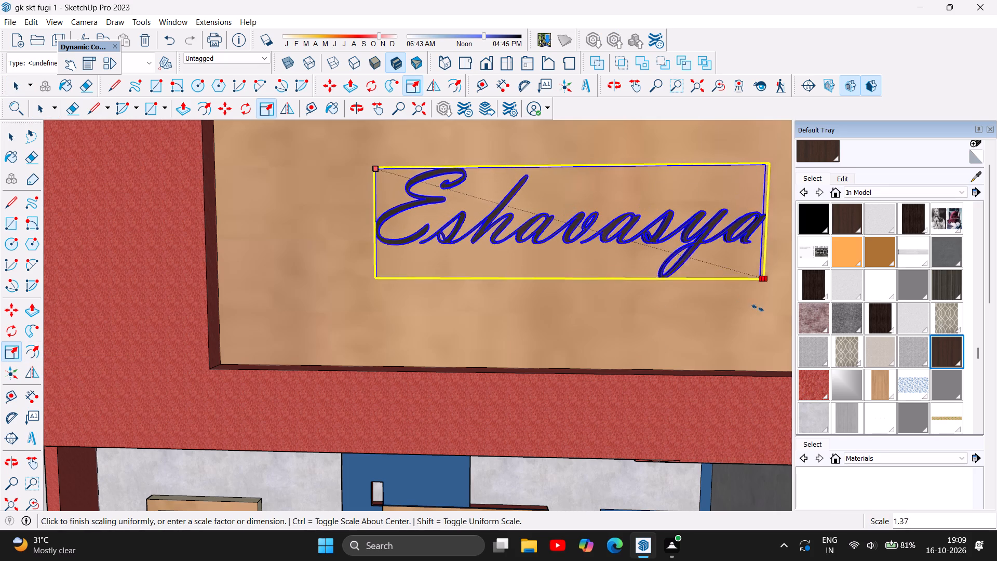
{"action": "left_click_drag", "start_coordinate": [758, 308], "coordinate": [774, 318]}
{"action": "scroll", "coordinate": [217, 255], "scroll_direction": "down", "scroll_amount": 1}
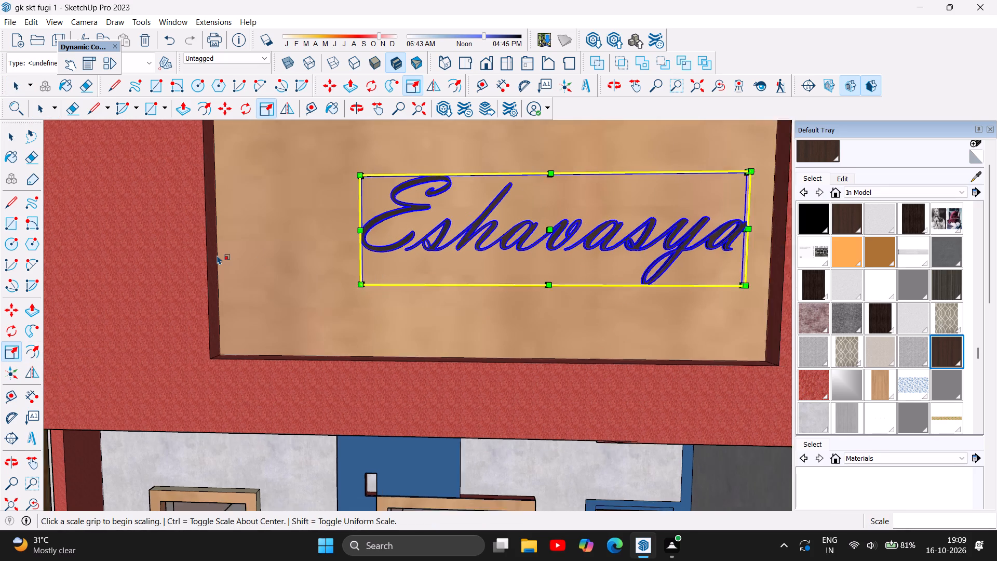
{"action": "scroll", "coordinate": [217, 255], "scroll_direction": "down", "scroll_amount": 3}
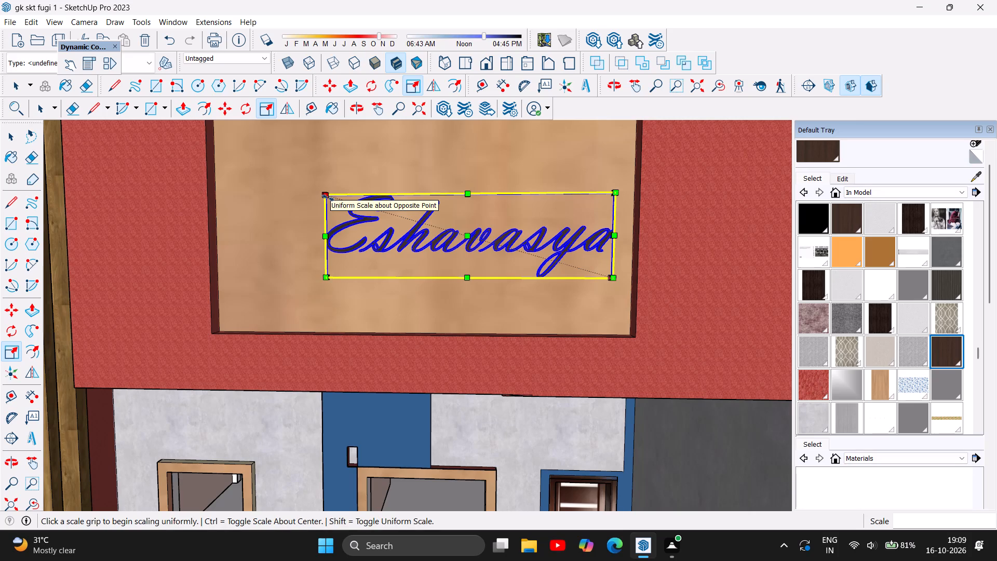
{"action": "left_click_drag", "start_coordinate": [328, 198], "coordinate": [248, 156]}
{"action": "scroll", "coordinate": [356, 283], "scroll_direction": "down", "scroll_amount": 10}
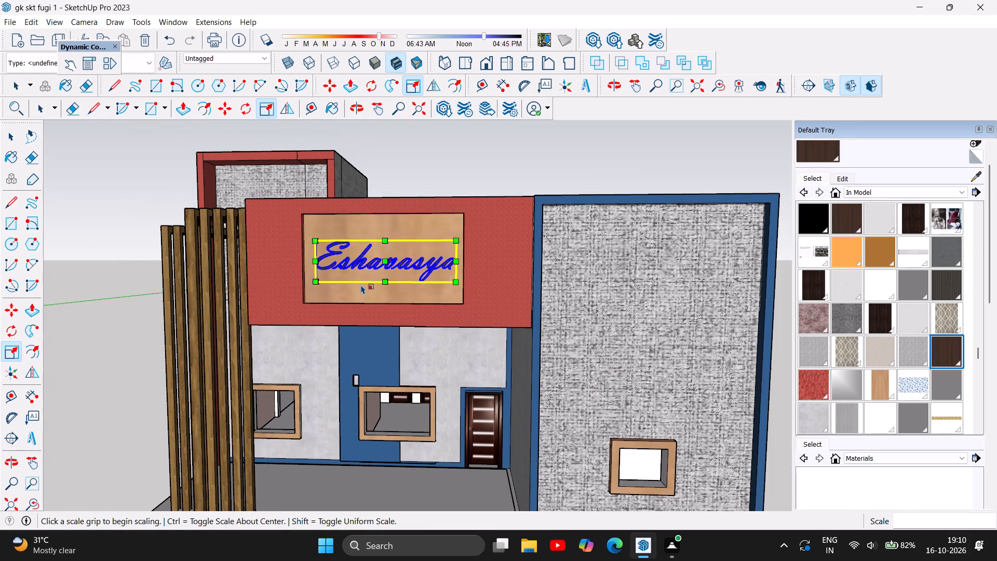
{"action": "key", "text": "Escape"}
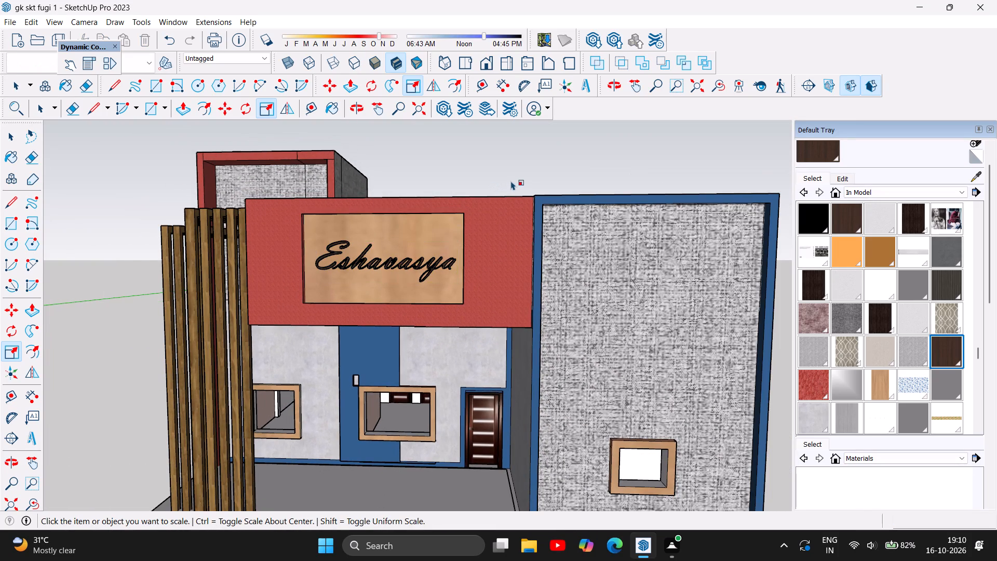
Examine the size and position of the name sign on the front facade from near and far.
{"action": "scroll", "coordinate": [373, 283], "scroll_direction": "up", "scroll_amount": 4}
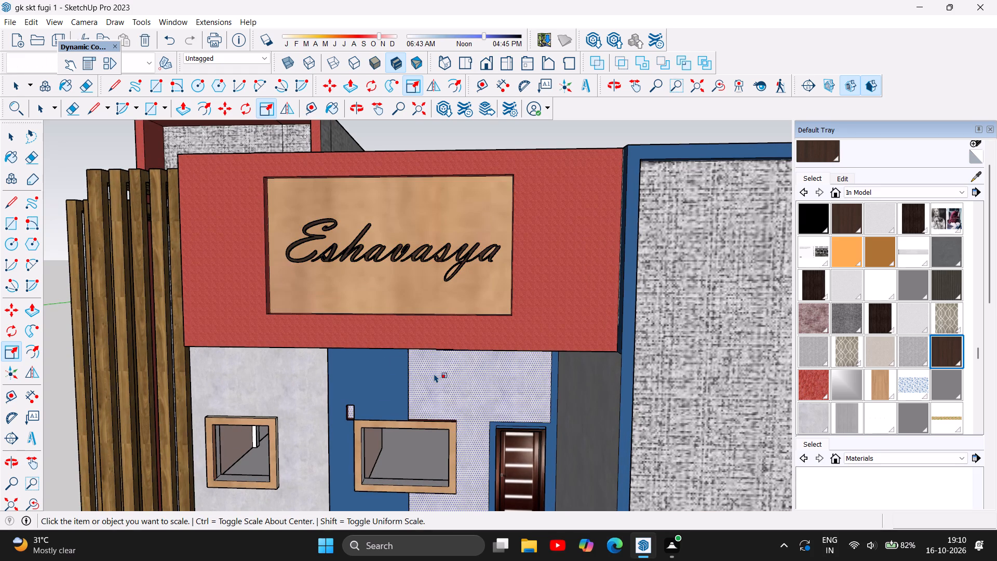
{"action": "scroll", "coordinate": [562, 290], "scroll_direction": "down", "scroll_amount": 4}
{"action": "scroll", "coordinate": [544, 369], "scroll_direction": "down", "scroll_amount": 5}
{"action": "scroll", "coordinate": [408, 463], "scroll_direction": "down", "scroll_amount": 2}
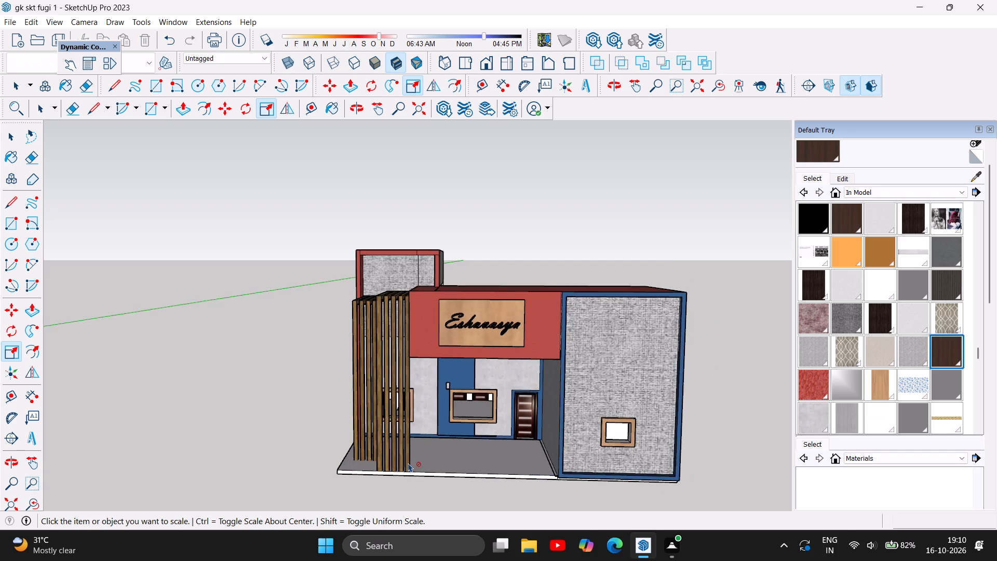
{"action": "scroll", "coordinate": [408, 463], "scroll_direction": "down", "scroll_amount": 2}
{"action": "scroll", "coordinate": [433, 502], "scroll_direction": "up", "scroll_amount": 8}
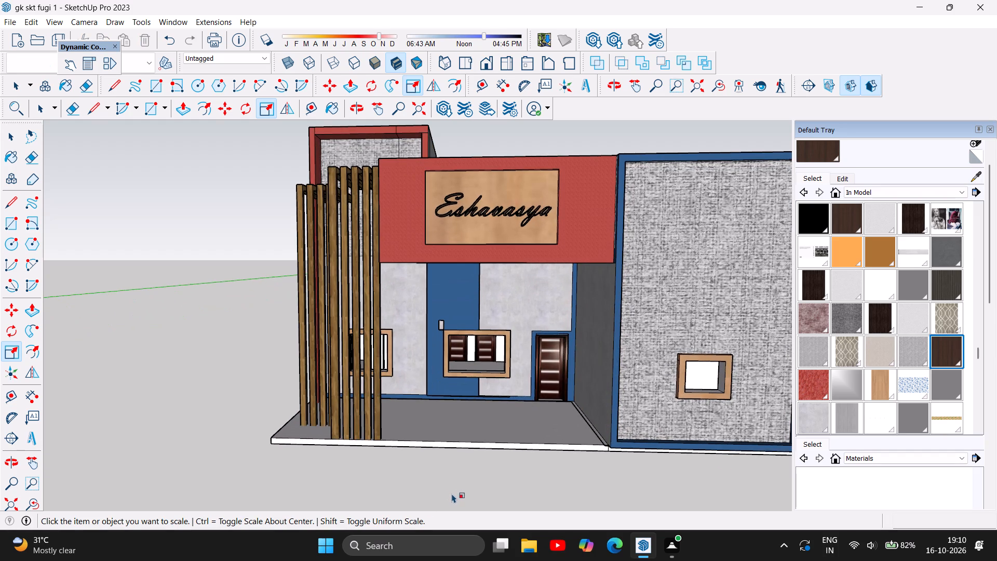
{"action": "scroll", "coordinate": [464, 488], "scroll_direction": "up", "scroll_amount": 1}
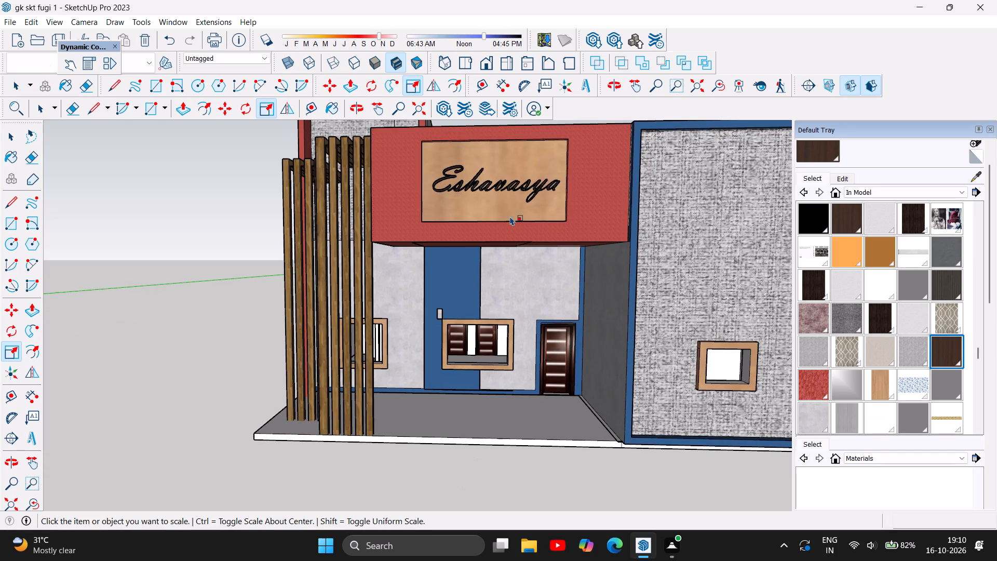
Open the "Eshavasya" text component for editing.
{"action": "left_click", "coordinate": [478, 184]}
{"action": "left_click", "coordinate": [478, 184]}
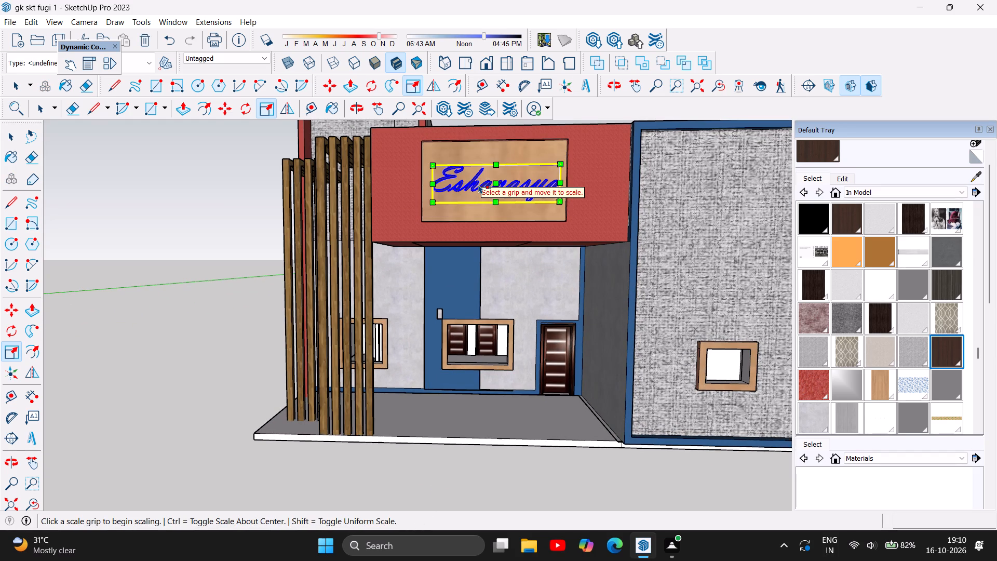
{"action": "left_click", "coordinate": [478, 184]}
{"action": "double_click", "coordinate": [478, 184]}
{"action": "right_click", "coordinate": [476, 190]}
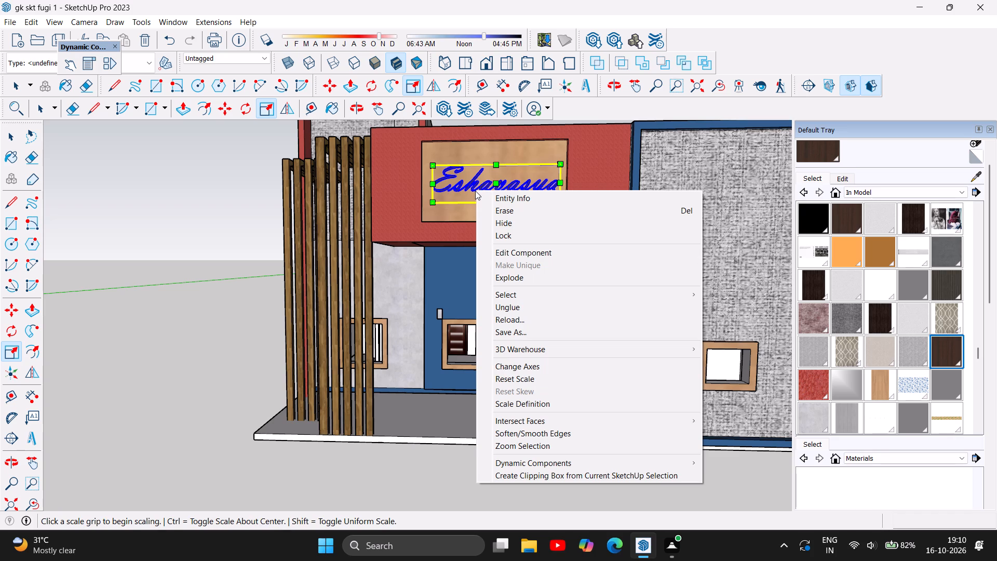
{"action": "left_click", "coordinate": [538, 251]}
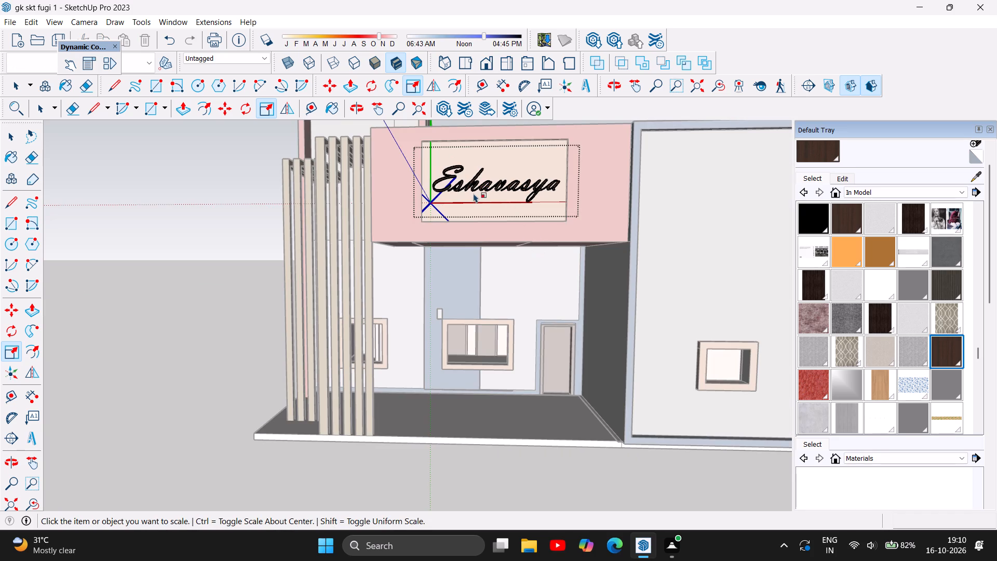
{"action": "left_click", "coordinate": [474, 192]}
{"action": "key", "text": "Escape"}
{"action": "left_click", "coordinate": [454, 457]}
Close the floating Dynamic Components toolbar.
{"action": "left_click", "coordinate": [117, 46]}
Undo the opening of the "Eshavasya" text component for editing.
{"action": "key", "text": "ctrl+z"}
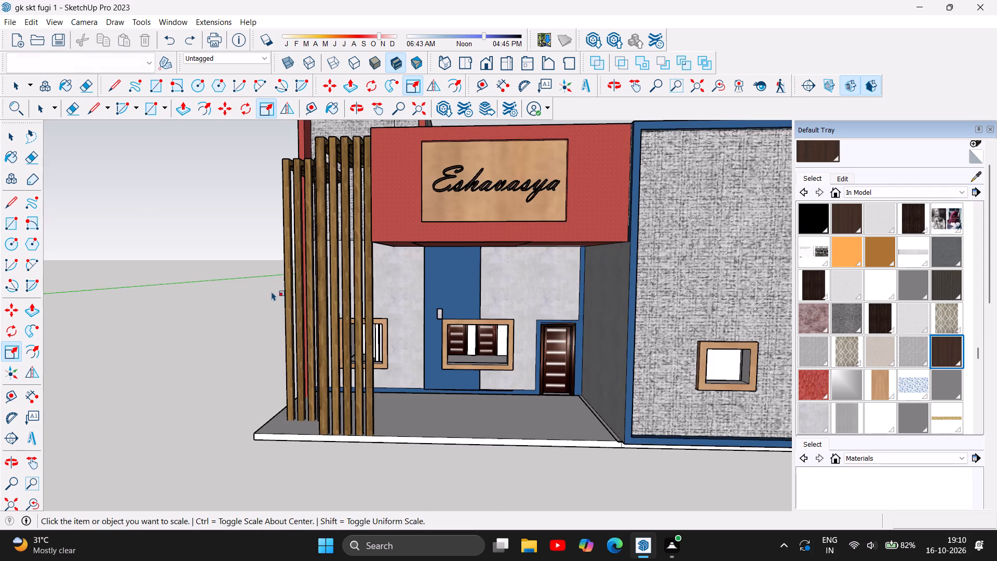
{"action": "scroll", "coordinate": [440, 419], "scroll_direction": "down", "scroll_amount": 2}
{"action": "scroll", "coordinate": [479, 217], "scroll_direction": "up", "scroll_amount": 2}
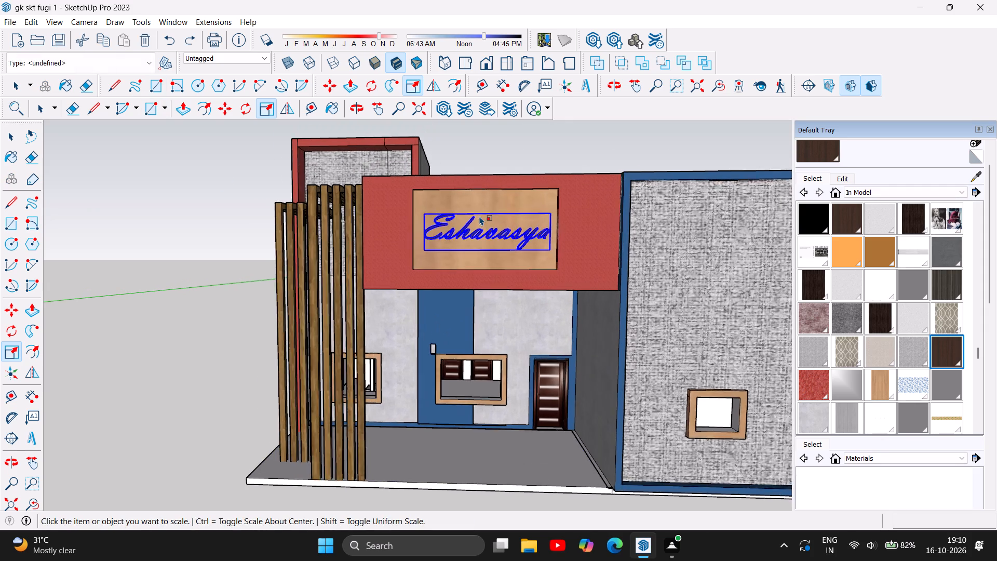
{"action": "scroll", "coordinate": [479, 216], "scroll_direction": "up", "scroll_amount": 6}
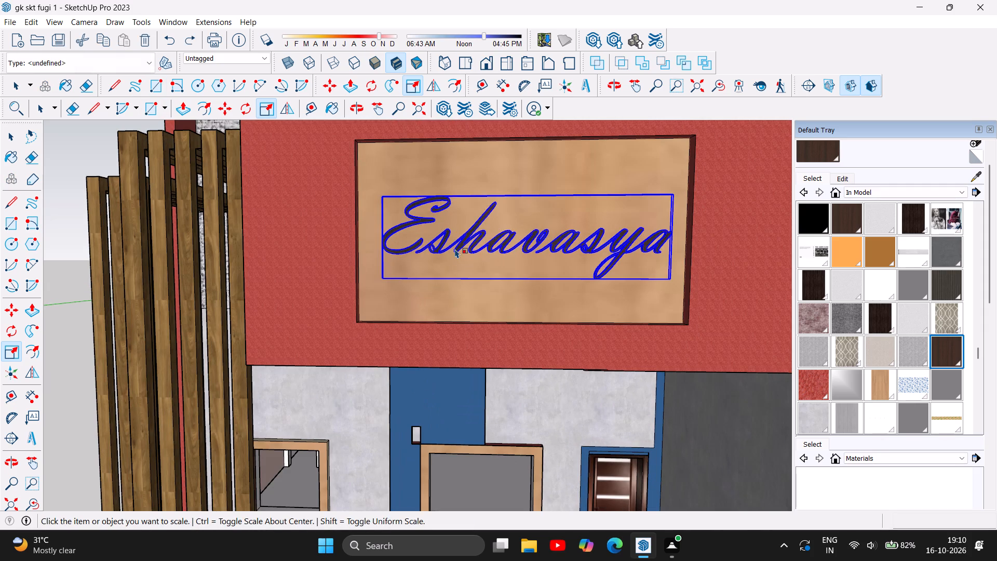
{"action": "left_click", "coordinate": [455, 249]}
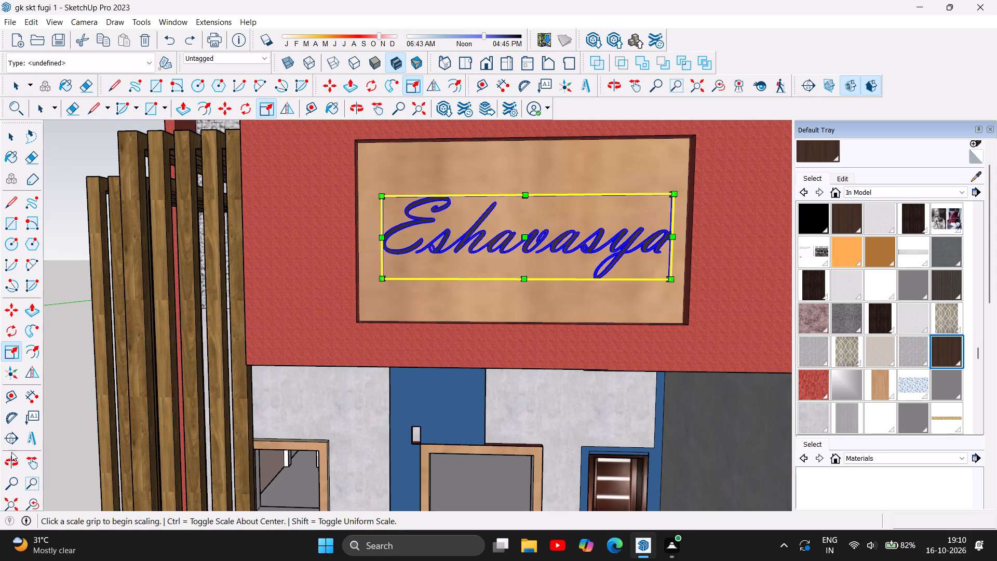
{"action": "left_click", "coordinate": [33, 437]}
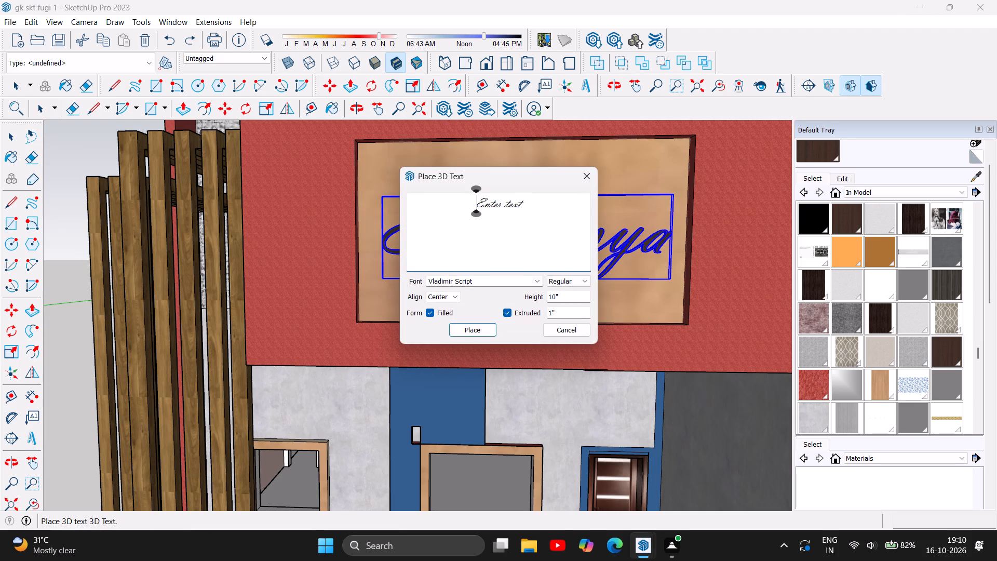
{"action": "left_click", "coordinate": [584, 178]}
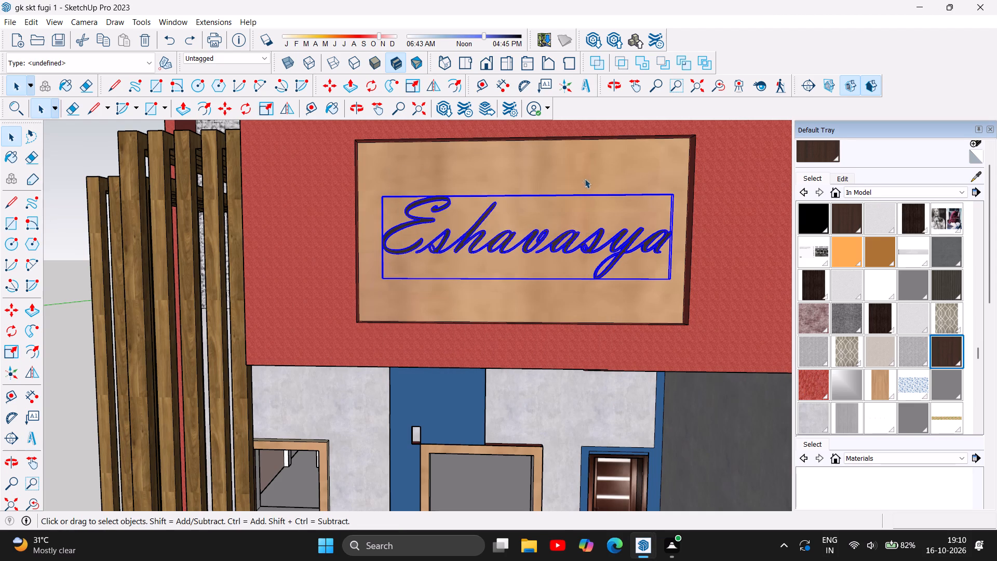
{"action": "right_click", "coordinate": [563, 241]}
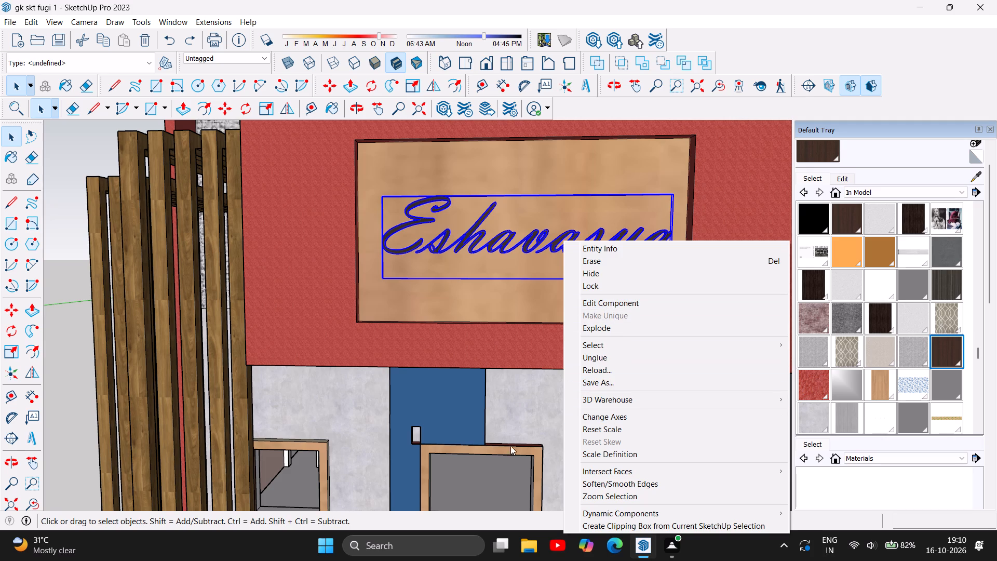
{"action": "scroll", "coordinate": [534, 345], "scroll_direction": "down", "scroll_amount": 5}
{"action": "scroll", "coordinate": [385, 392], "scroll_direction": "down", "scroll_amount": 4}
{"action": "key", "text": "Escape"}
Deselect the "Eshavasya" name sign and save the model.
{"action": "scroll", "coordinate": [497, 367], "scroll_direction": "down", "scroll_amount": 11}
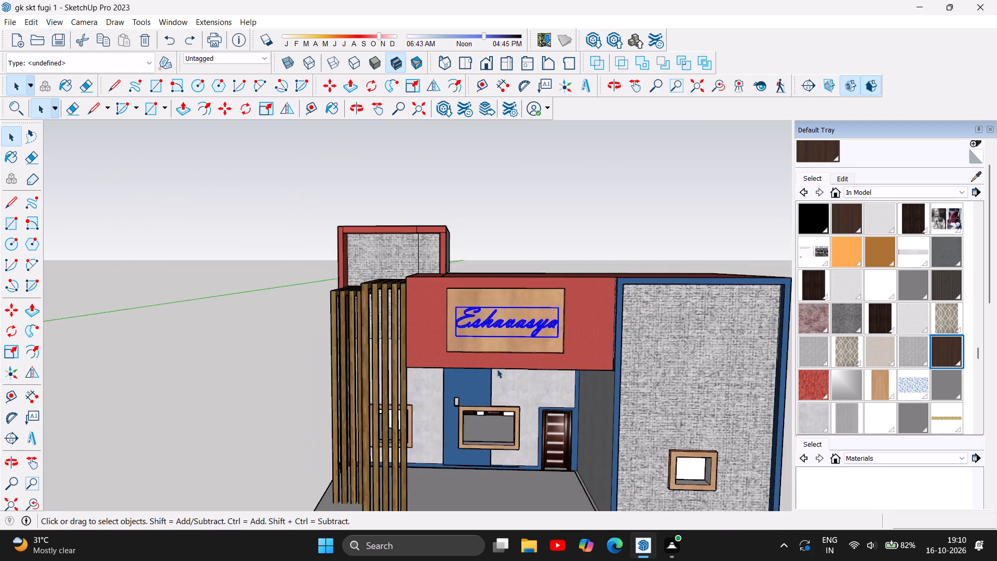
{"action": "scroll", "coordinate": [497, 369], "scroll_direction": "down", "scroll_amount": 6}
{"action": "left_click", "coordinate": [719, 468]}
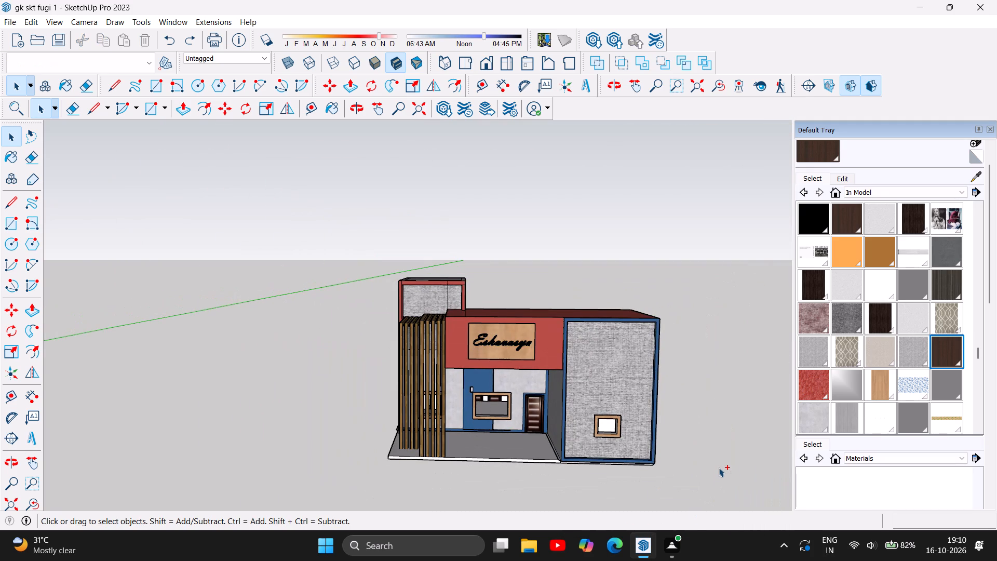
{"action": "key", "text": "ctrl+s"}
Examine the name sign up close and the whole front facade from a distance.
{"action": "scroll", "coordinate": [457, 466], "scroll_direction": "up", "scroll_amount": 5}
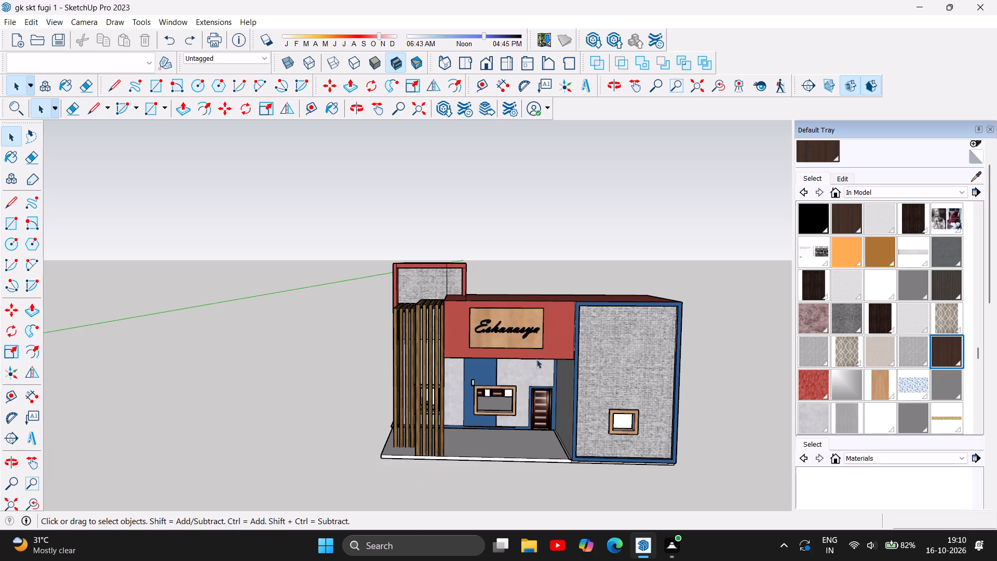
{"action": "left_click", "coordinate": [359, 109]}
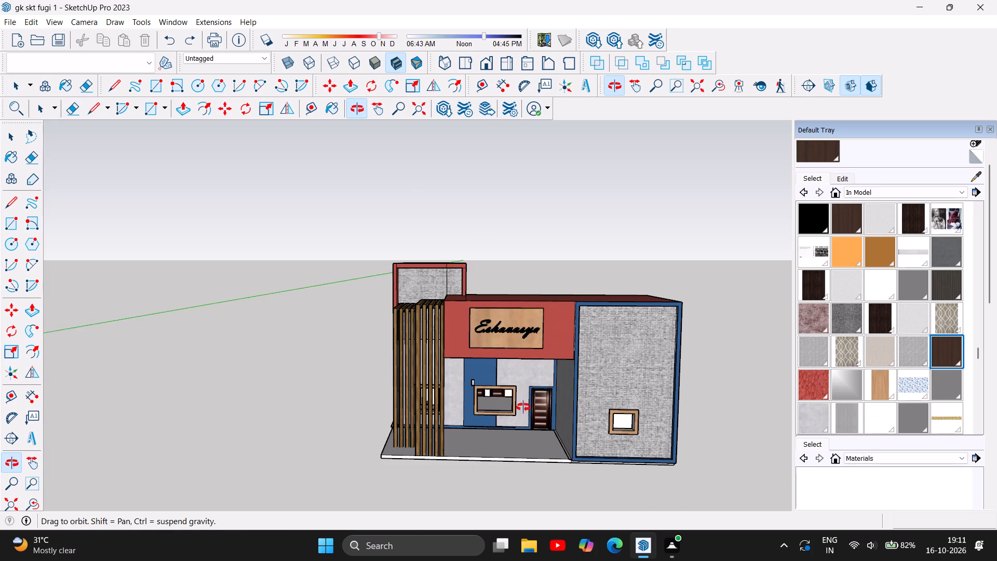
{"action": "scroll", "coordinate": [534, 408], "scroll_direction": "up", "scroll_amount": 5}
{"action": "scroll", "coordinate": [464, 271], "scroll_direction": "up", "scroll_amount": 3}
{"action": "scroll", "coordinate": [527, 256], "scroll_direction": "up", "scroll_amount": 5}
{"action": "scroll", "coordinate": [490, 280], "scroll_direction": "up", "scroll_amount": 3}
{"action": "scroll", "coordinate": [496, 286], "scroll_direction": "down", "scroll_amount": 3}
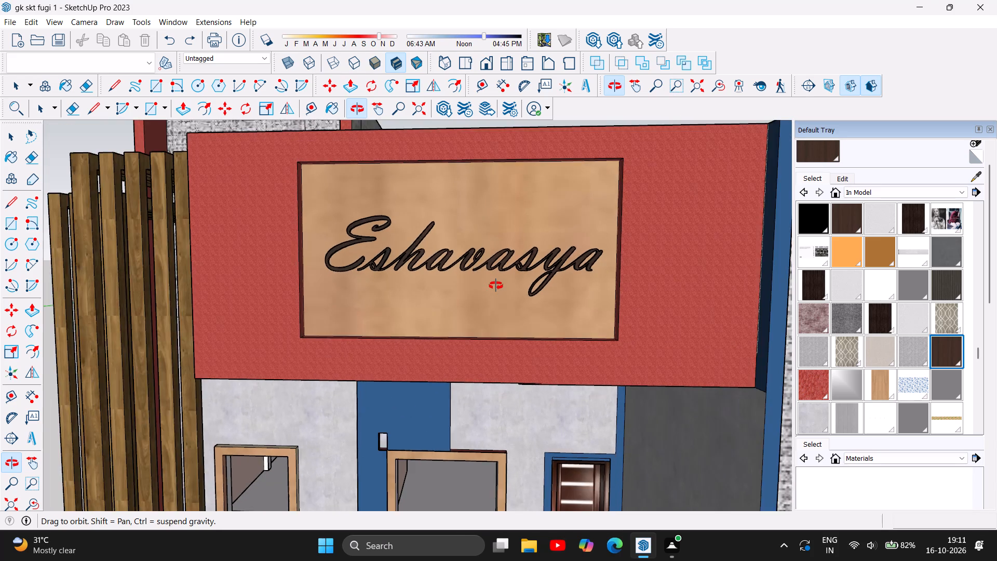
{"action": "scroll", "coordinate": [496, 286], "scroll_direction": "down", "scroll_amount": 14}
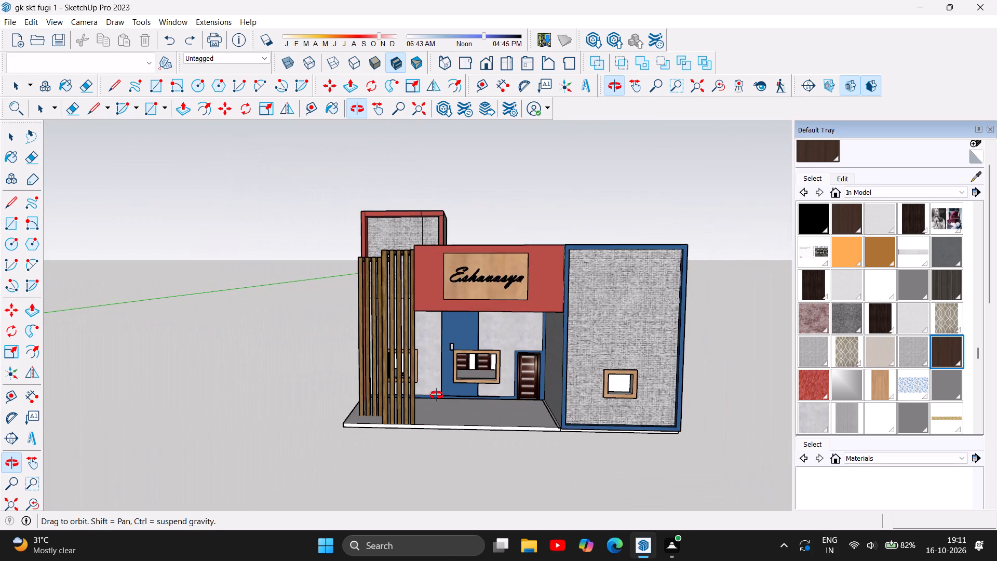
{"action": "left_click_drag", "start_coordinate": [394, 439], "coordinate": [418, 430]}
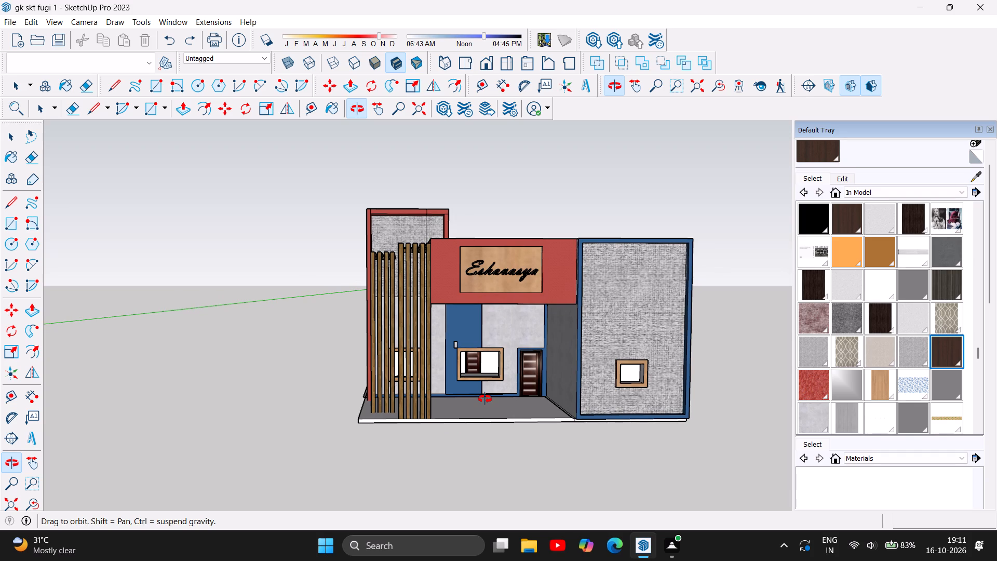
Save the house model with the straight-on view of the front facade.
{"action": "key", "text": "ctrl+s"}
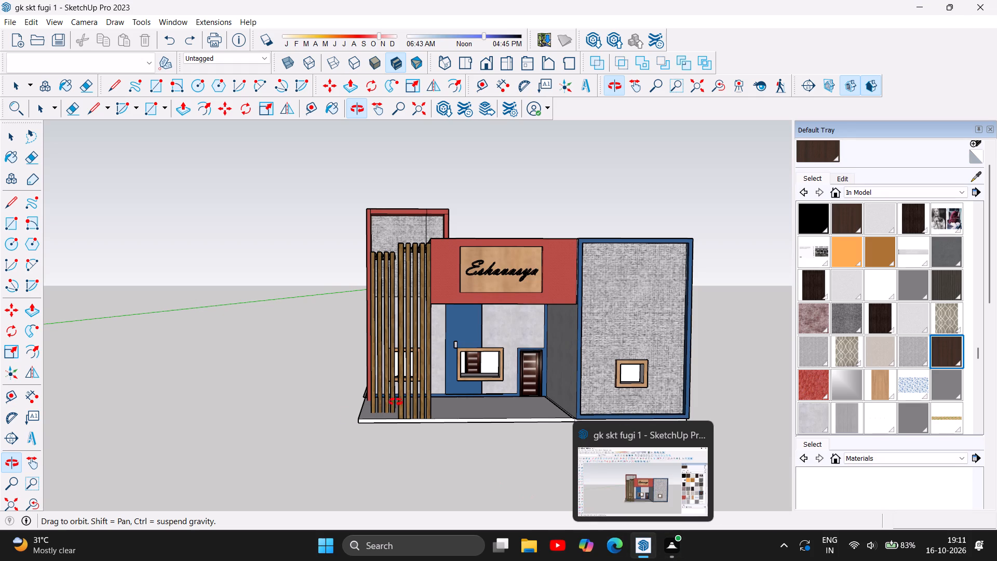
Examine the house exterior from both front corners, including the slatted screen, side walls and framed facade.
{"action": "left_click_drag", "start_coordinate": [328, 422], "coordinate": [454, 438]}
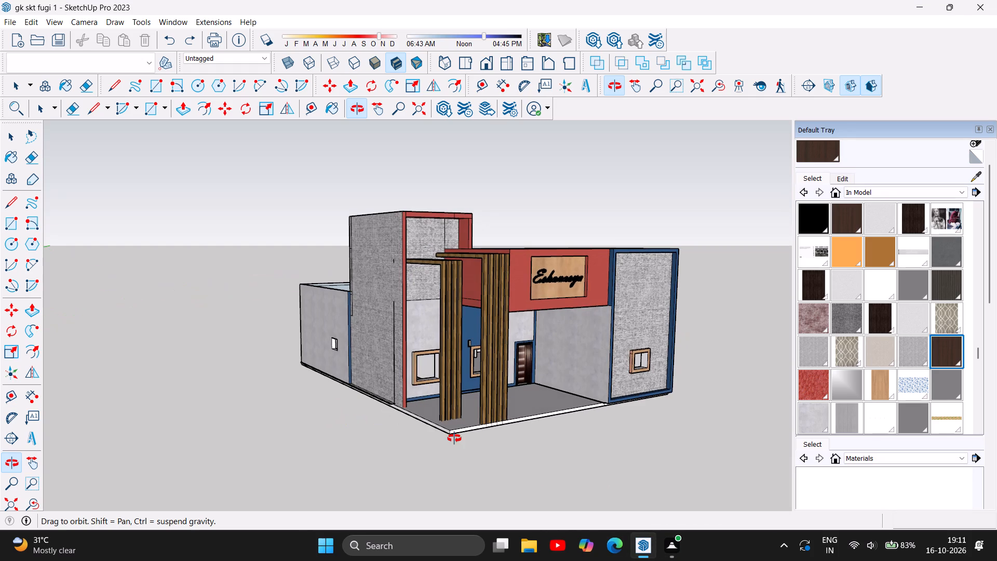
{"action": "left_click_drag", "start_coordinate": [454, 438], "coordinate": [166, 416]}
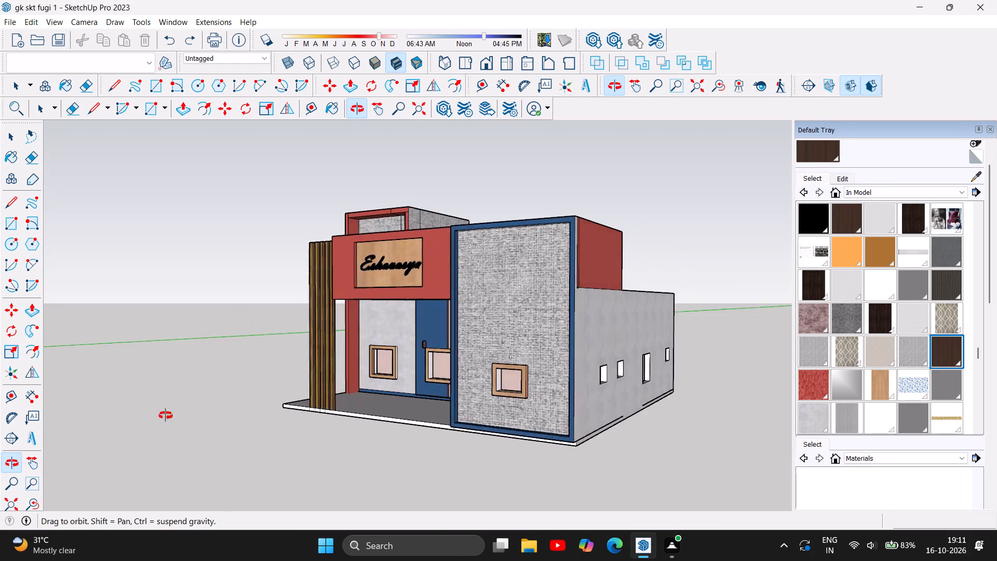
{"action": "left_click_drag", "start_coordinate": [166, 416], "coordinate": [408, 432]}
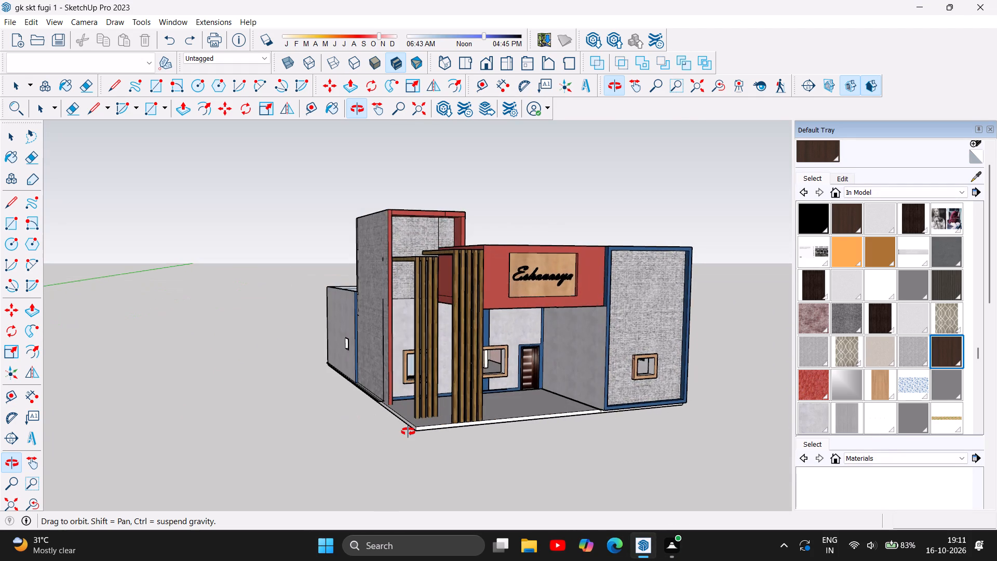
{"action": "left_click_drag", "start_coordinate": [408, 432], "coordinate": [373, 431]}
{"action": "scroll", "coordinate": [621, 459], "scroll_direction": "up", "scroll_amount": 1}
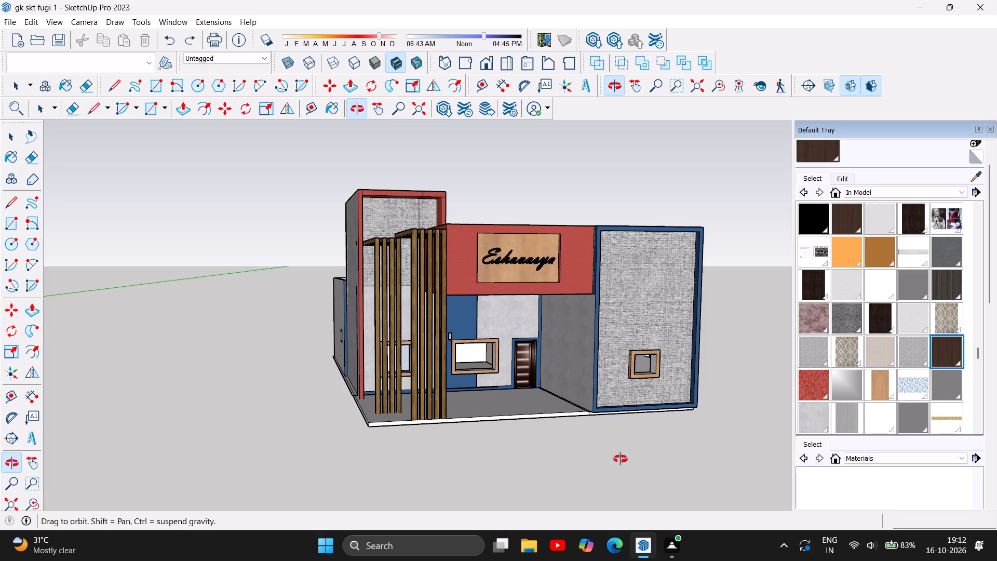
{"action": "left_click_drag", "start_coordinate": [470, 465], "coordinate": [515, 466]}
{"action": "scroll", "coordinate": [588, 387], "scroll_direction": "up", "scroll_amount": 1}
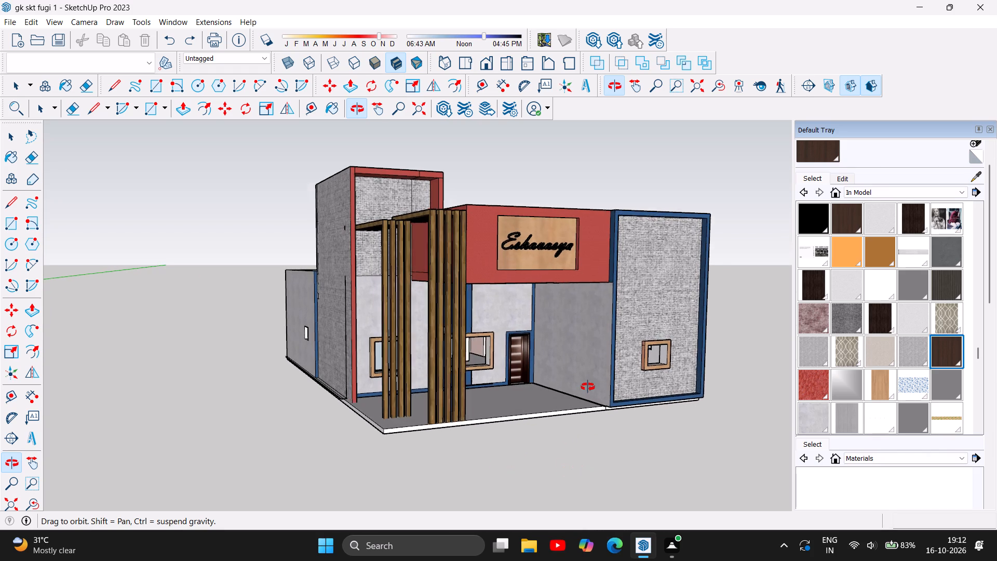
{"action": "scroll", "coordinate": [588, 387], "scroll_direction": "up", "scroll_amount": 1}
{"action": "scroll", "coordinate": [701, 380], "scroll_direction": "up", "scroll_amount": 1}
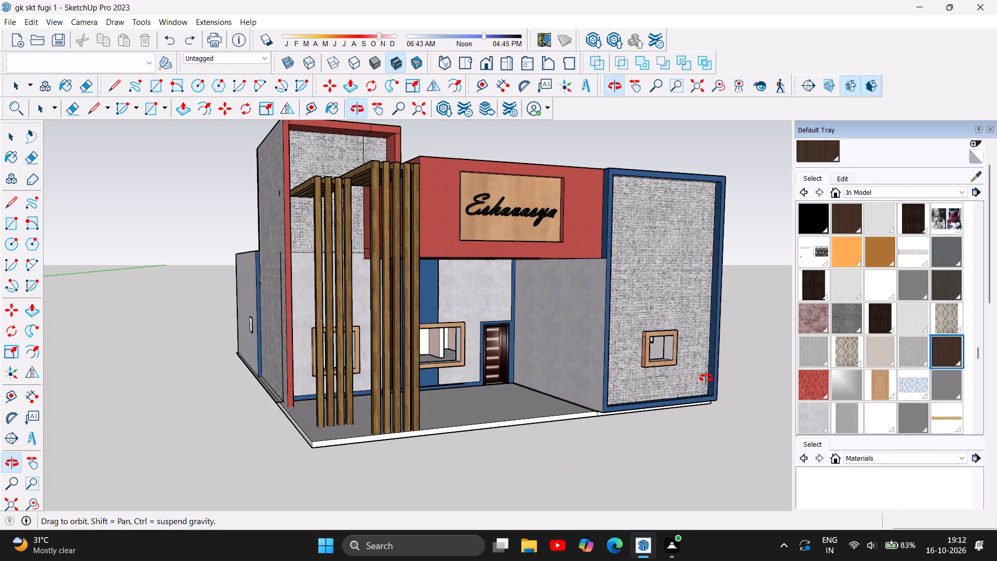
{"action": "scroll", "coordinate": [705, 406], "scroll_direction": "down", "scroll_amount": 2}
{"action": "scroll", "coordinate": [746, 271], "scroll_direction": "up", "scroll_amount": 1}
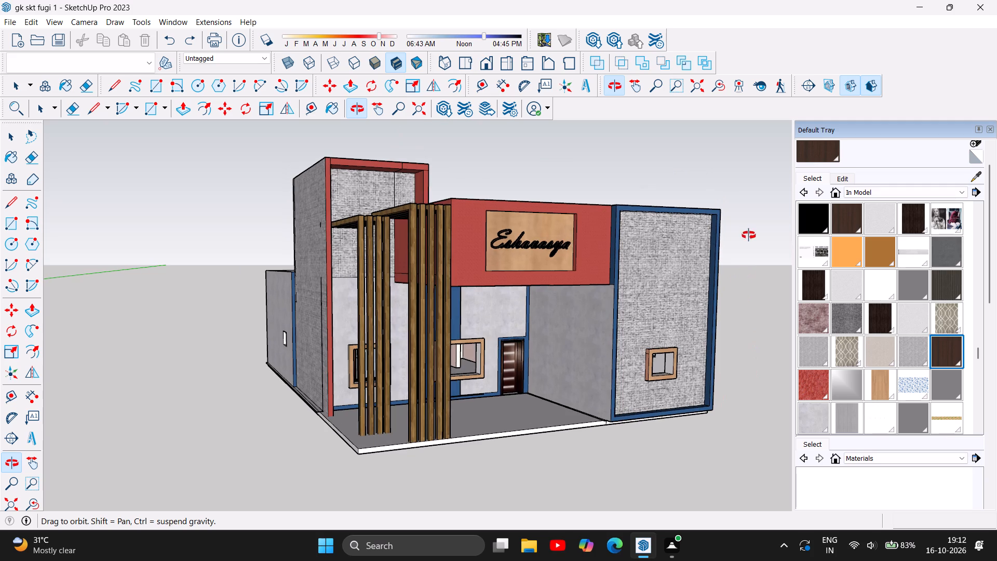
{"action": "scroll", "coordinate": [729, 188], "scroll_direction": "up", "scroll_amount": 1}
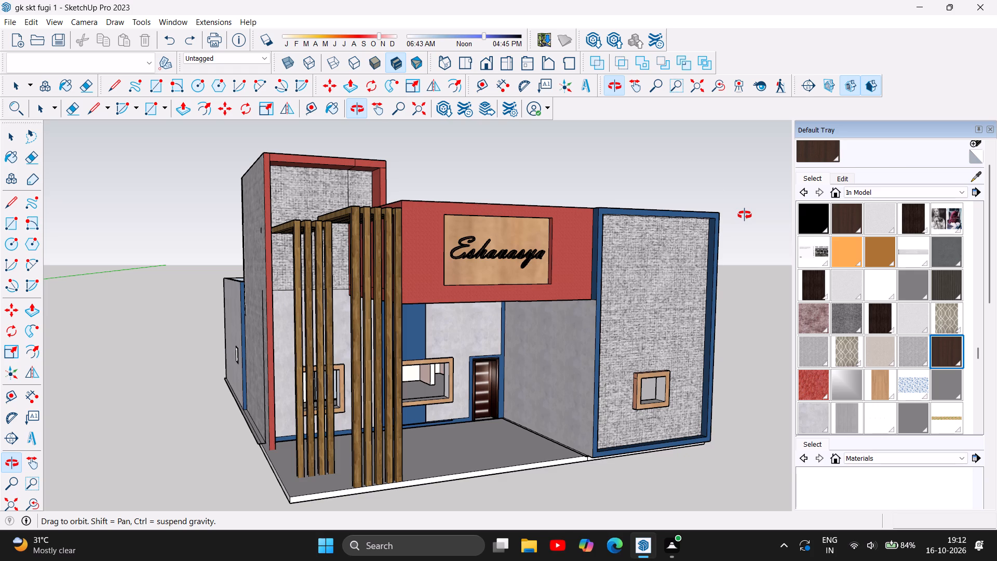
Save the house model with the close corner view of the front facade.
{"action": "key", "text": "ctrl+s"}
Examine the name sign on its wooden panel from the angled front view, near and far.
{"action": "scroll", "coordinate": [572, 346], "scroll_direction": "down", "scroll_amount": 5}
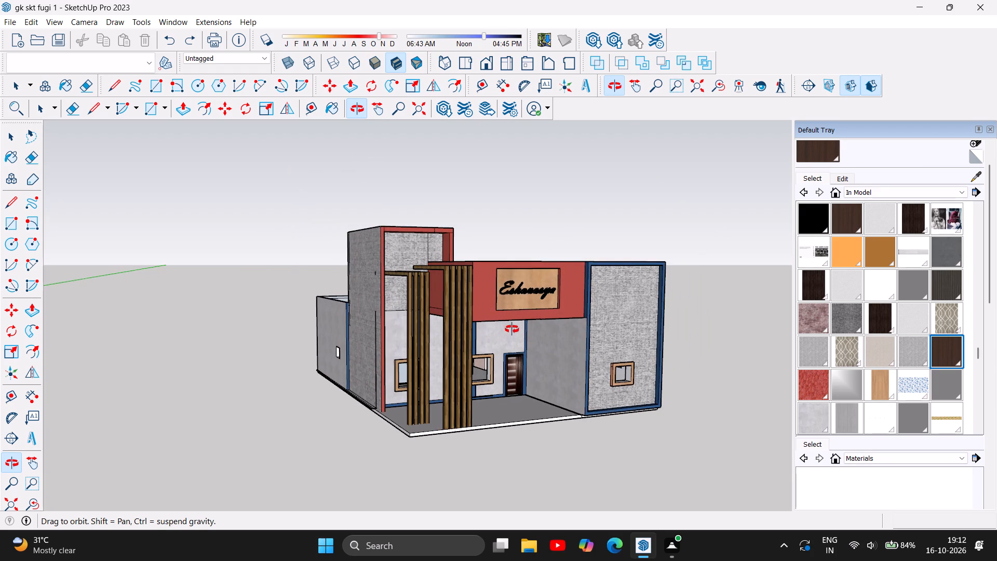
{"action": "scroll", "coordinate": [514, 329], "scroll_direction": "up", "scroll_amount": 4}
{"action": "scroll", "coordinate": [582, 283], "scroll_direction": "up", "scroll_amount": 4}
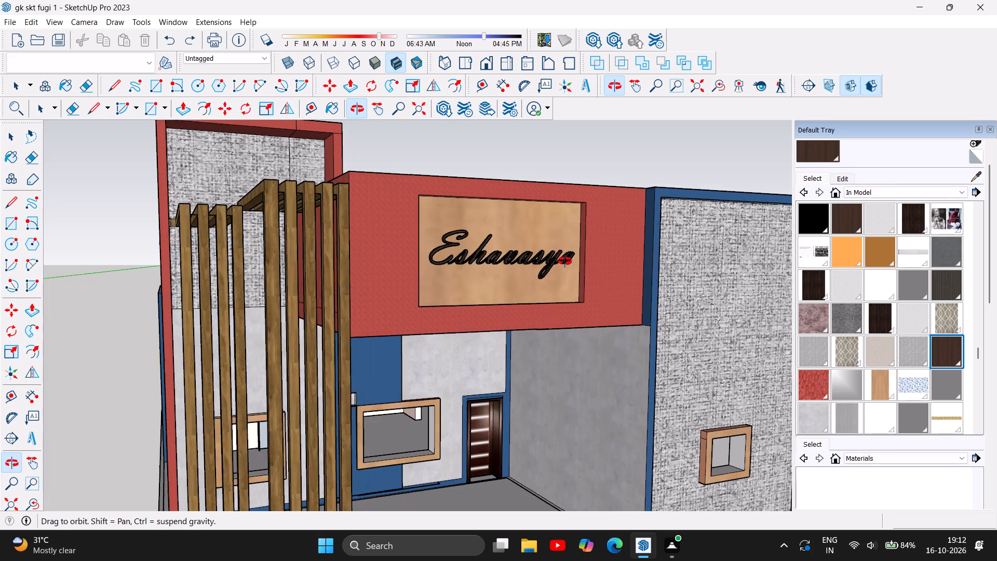
{"action": "scroll", "coordinate": [565, 261], "scroll_direction": "up", "scroll_amount": 6}
{"action": "scroll", "coordinate": [555, 282], "scroll_direction": "down", "scroll_amount": 5}
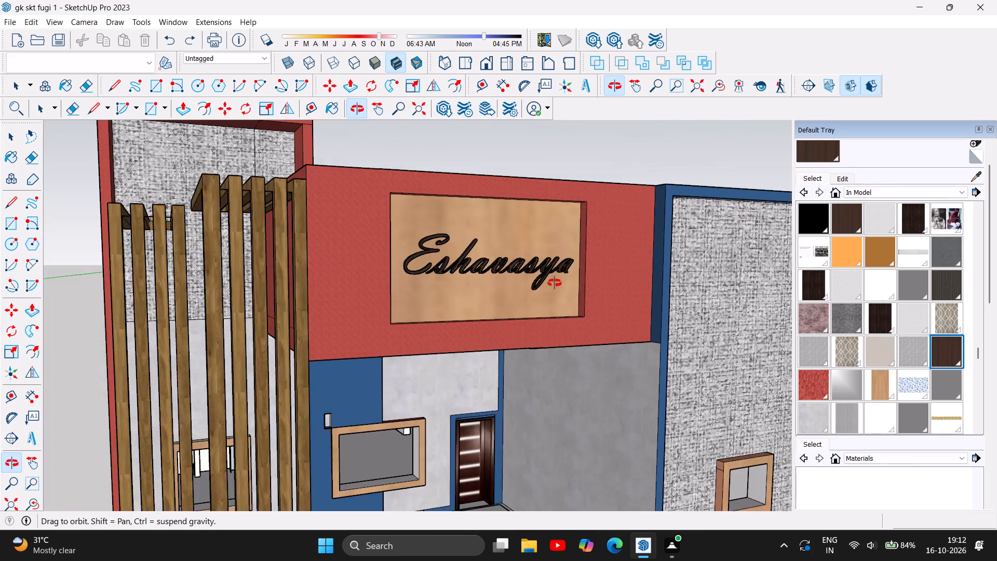
{"action": "scroll", "coordinate": [555, 285], "scroll_direction": "down", "scroll_amount": 9}
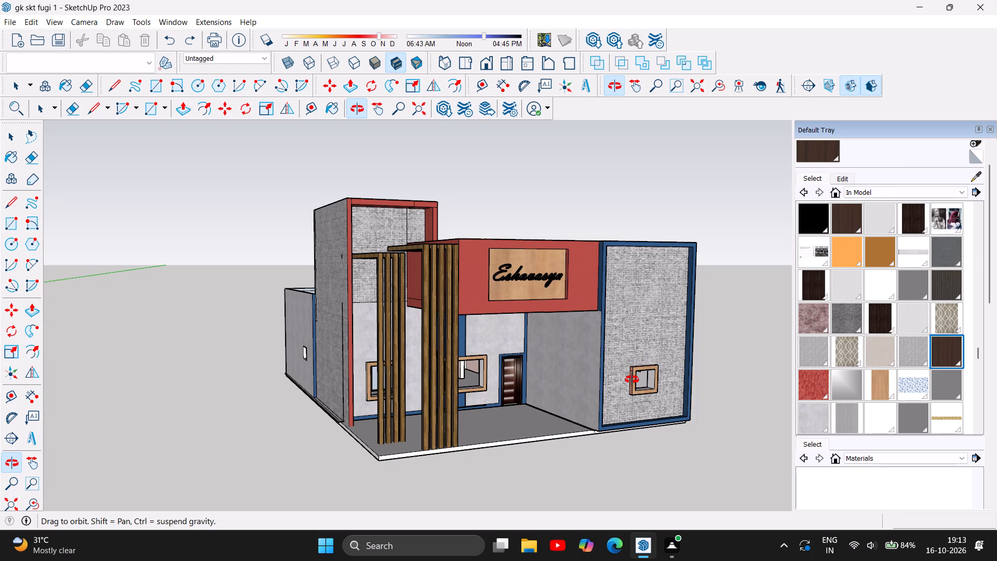
Save the house model with the whole building in an angled front view.
{"action": "key", "text": "ctrl+s"}
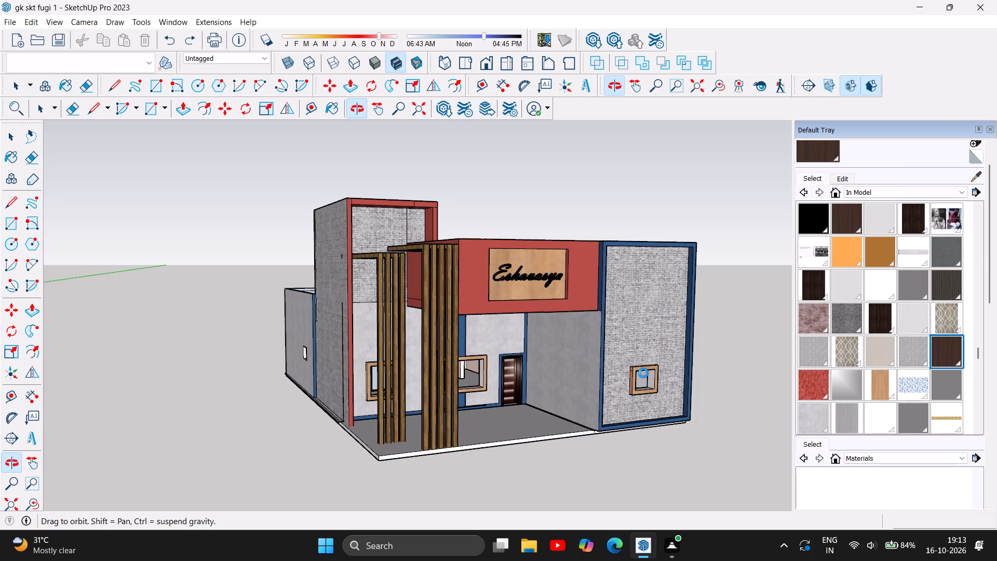
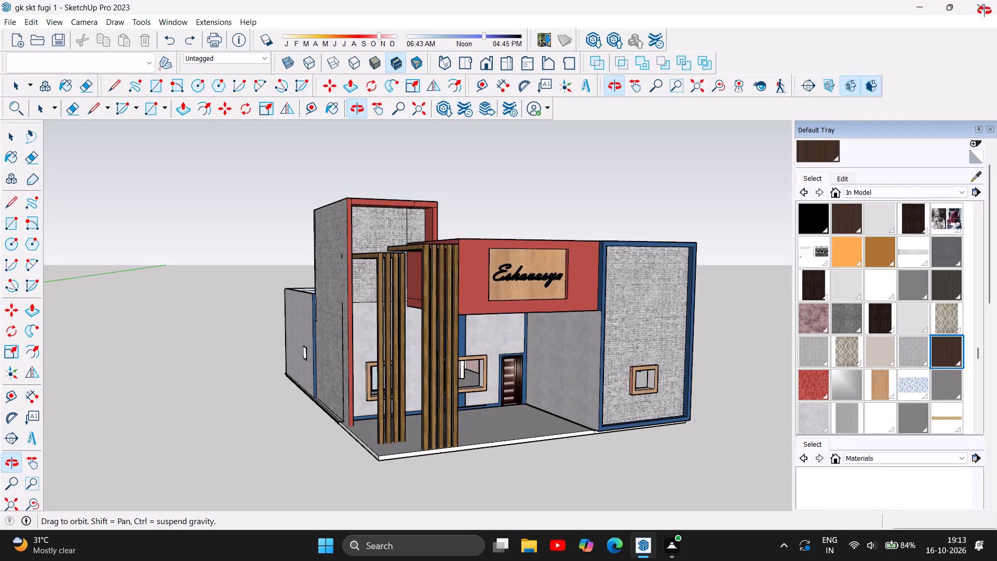
Close the saved house model and exit SketchUp.
{"action": "left_click", "coordinate": [983, 12]}
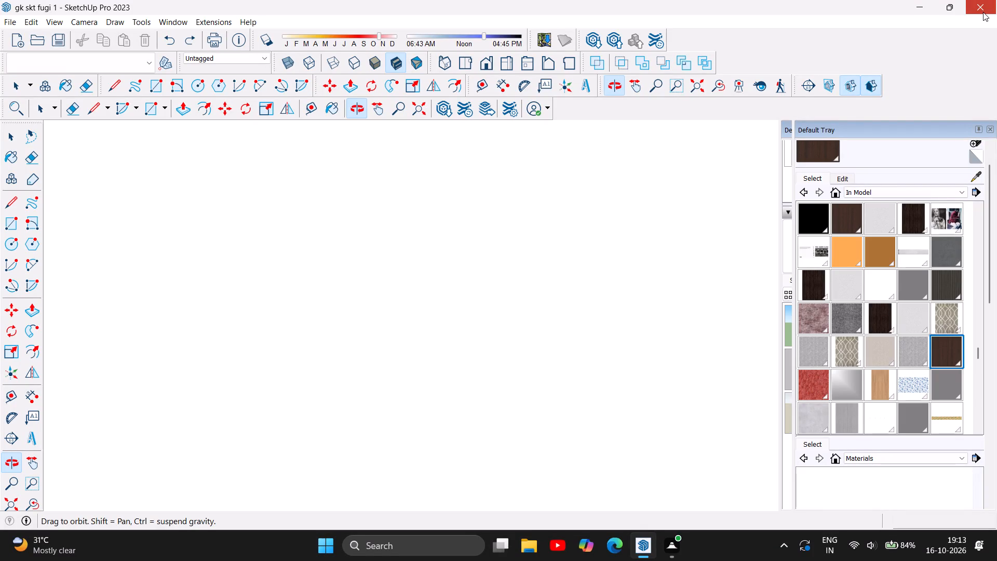
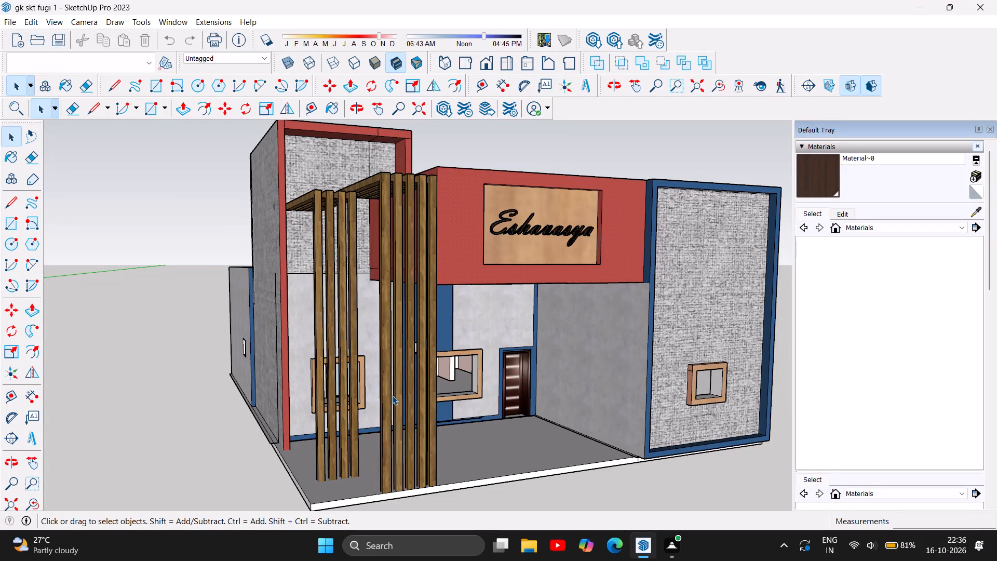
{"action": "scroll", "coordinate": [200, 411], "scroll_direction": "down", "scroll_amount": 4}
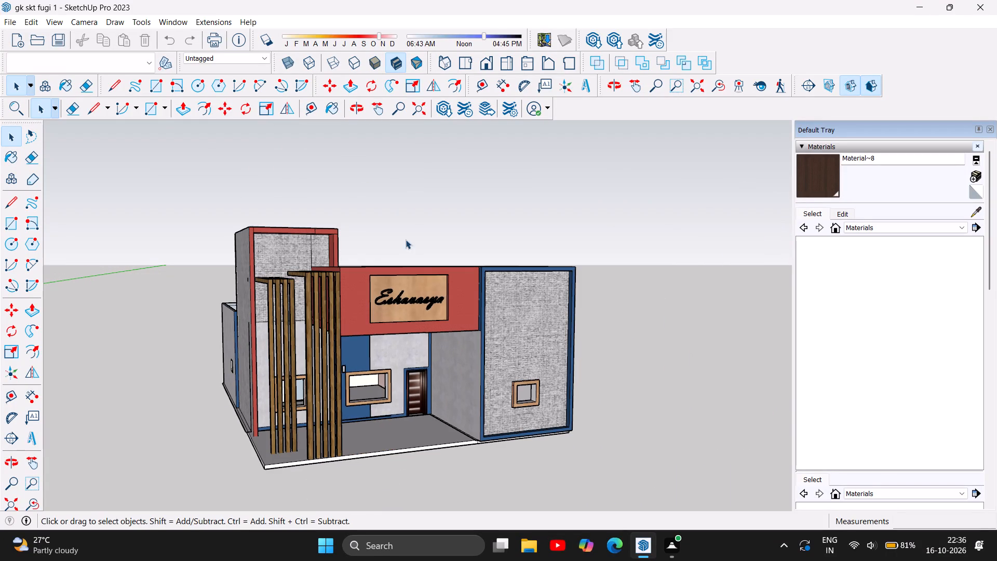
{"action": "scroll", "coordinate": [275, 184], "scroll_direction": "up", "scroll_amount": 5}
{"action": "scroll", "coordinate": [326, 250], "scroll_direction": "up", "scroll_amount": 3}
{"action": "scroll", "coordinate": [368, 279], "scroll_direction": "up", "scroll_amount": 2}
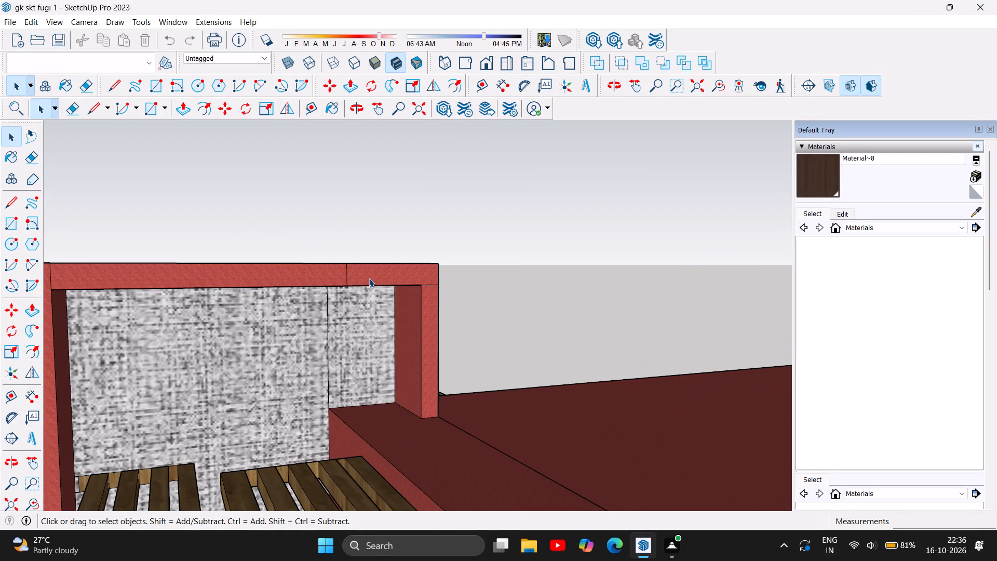
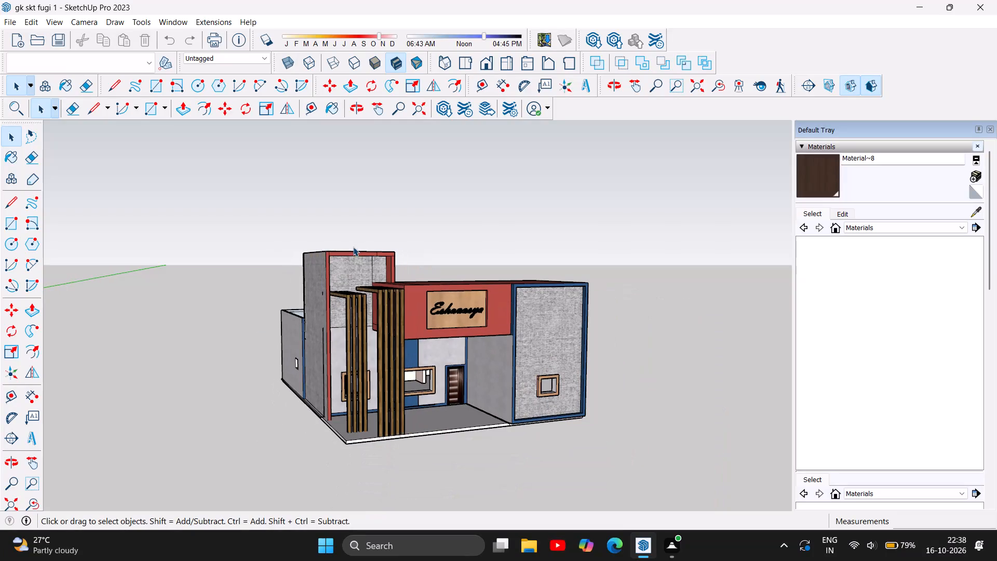
Examine the house exterior from the front, the tower-side wall and the raised front corner.
{"action": "scroll", "coordinate": [452, 345], "scroll_direction": "up", "scroll_amount": 3}
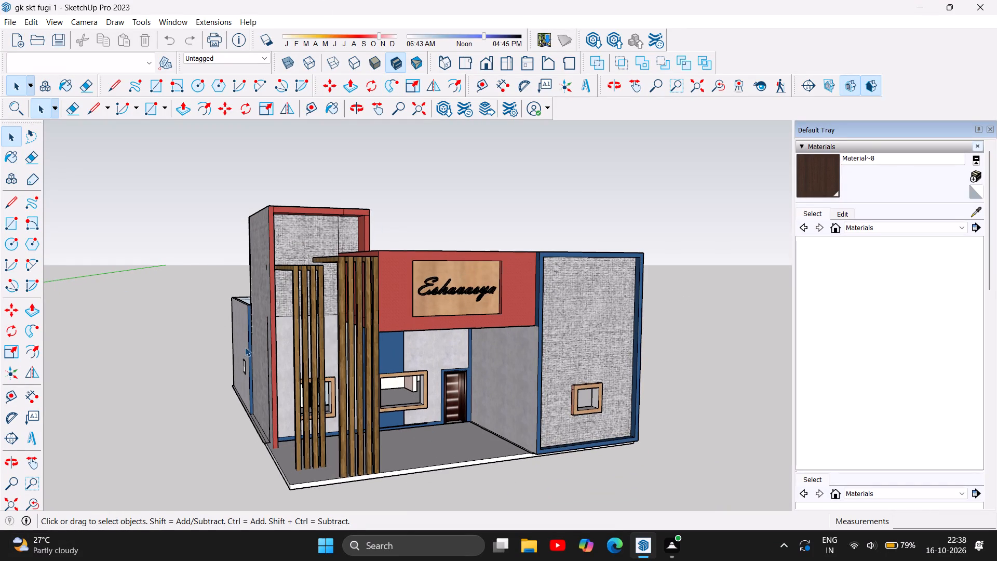
{"action": "scroll", "coordinate": [256, 353], "scroll_direction": "down", "scroll_amount": 5}
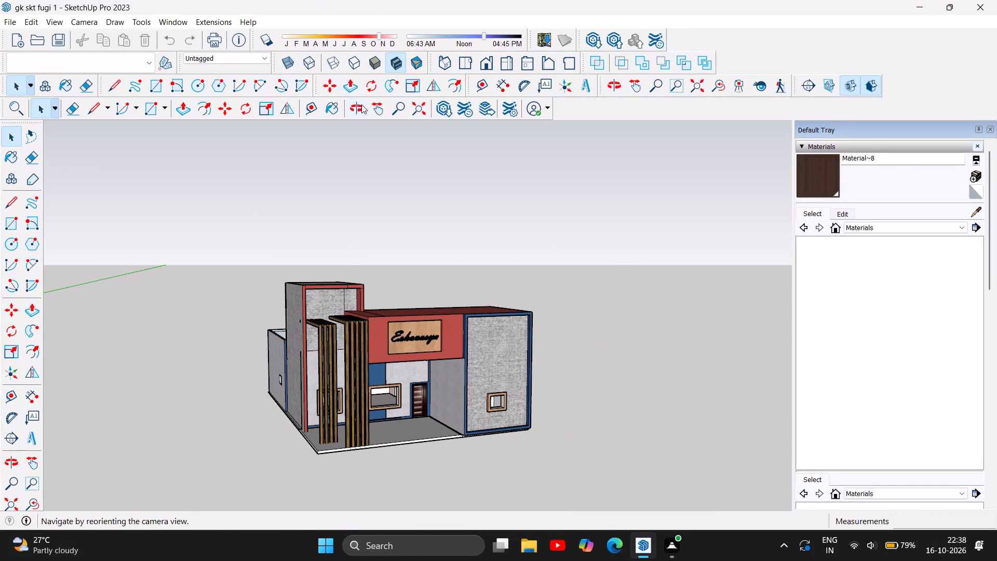
{"action": "left_click", "coordinate": [362, 104]}
{"action": "left_click_drag", "start_coordinate": [179, 408], "coordinate": [549, 435]}
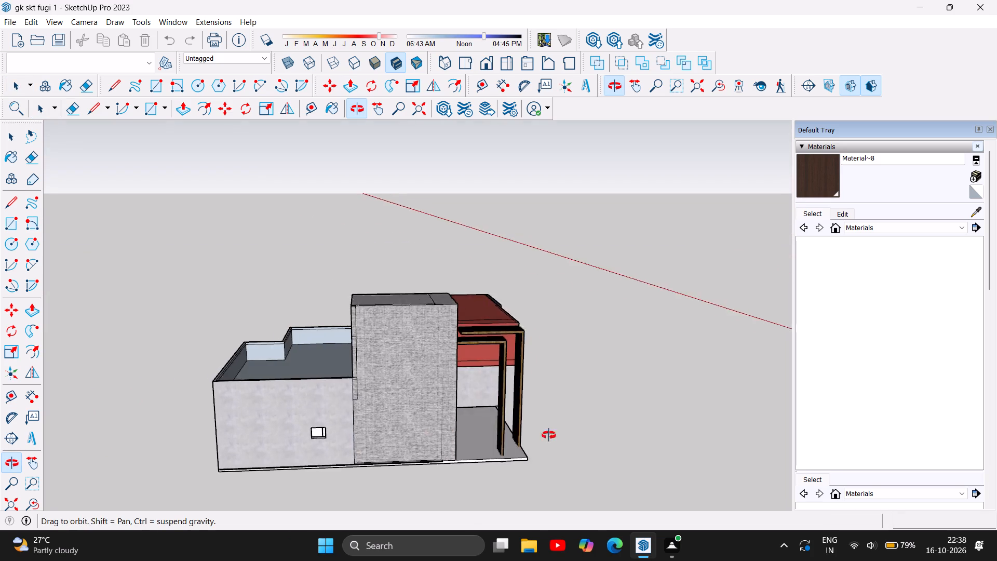
{"action": "left_click_drag", "start_coordinate": [549, 435], "coordinate": [166, 421]}
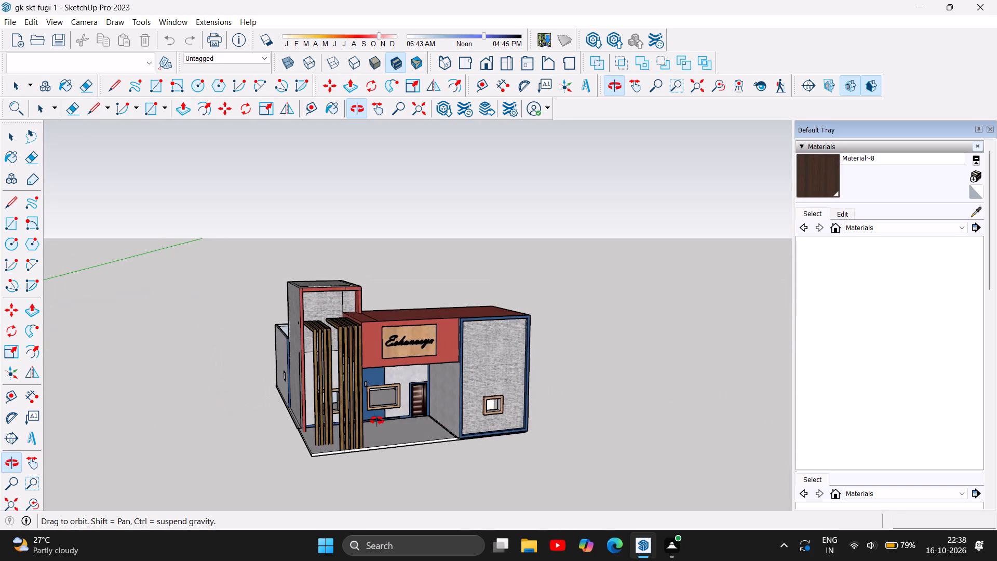
{"action": "scroll", "coordinate": [482, 435], "scroll_direction": "down", "scroll_amount": 4}
{"action": "left_click_drag", "start_coordinate": [464, 448], "coordinate": [382, 475]}
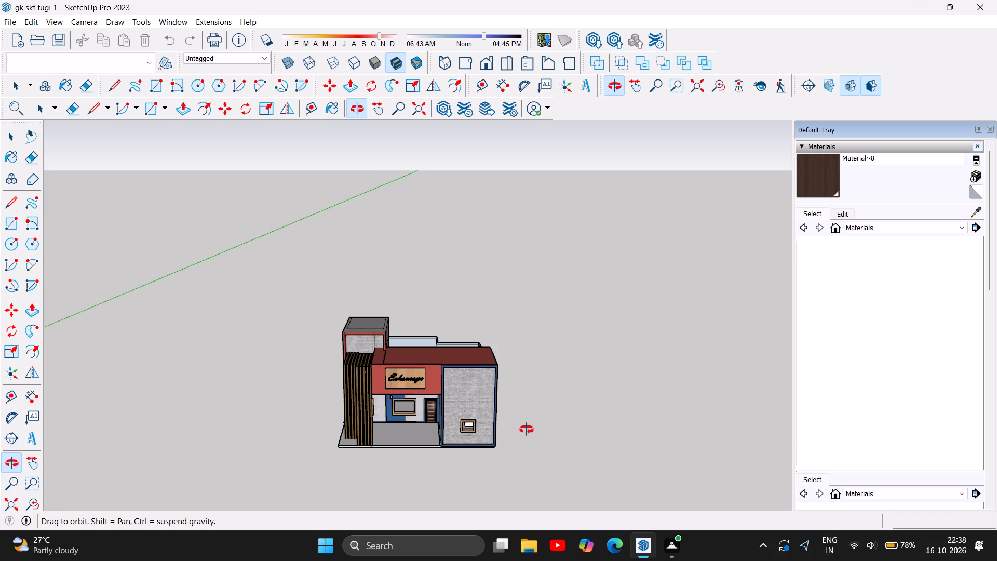
{"action": "left_click_drag", "start_coordinate": [520, 426], "coordinate": [759, 412]}
{"action": "left_click_drag", "start_coordinate": [239, 451], "coordinate": [219, 405]}
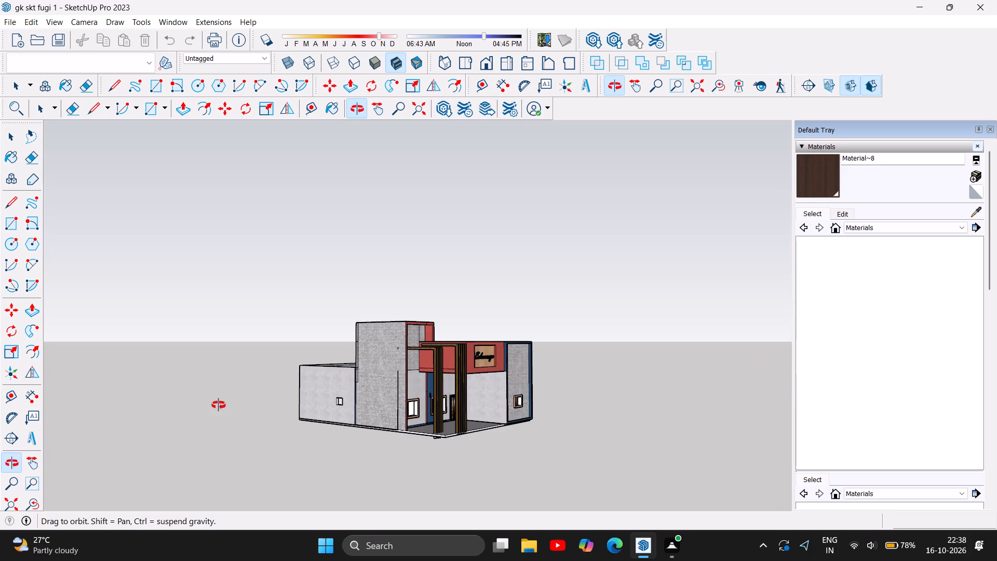
{"action": "left_click_drag", "start_coordinate": [219, 405], "coordinate": [215, 445]}
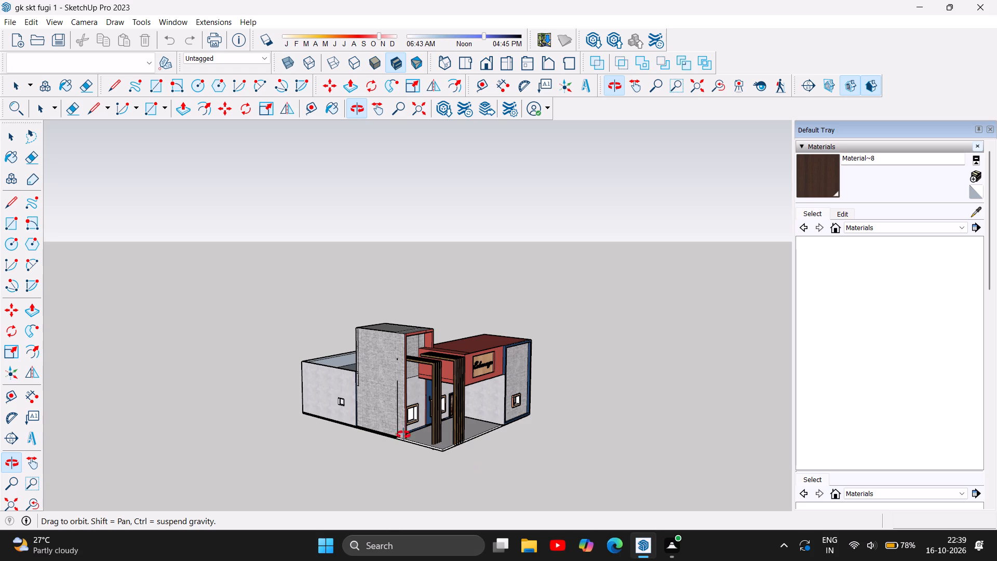
Examine the porch corner, the long windowed side wall opposite the tower, and the roof of the house.
{"action": "scroll", "coordinate": [451, 382], "scroll_direction": "down", "scroll_amount": 4}
{"action": "scroll", "coordinate": [494, 448], "scroll_direction": "up", "scroll_amount": 6}
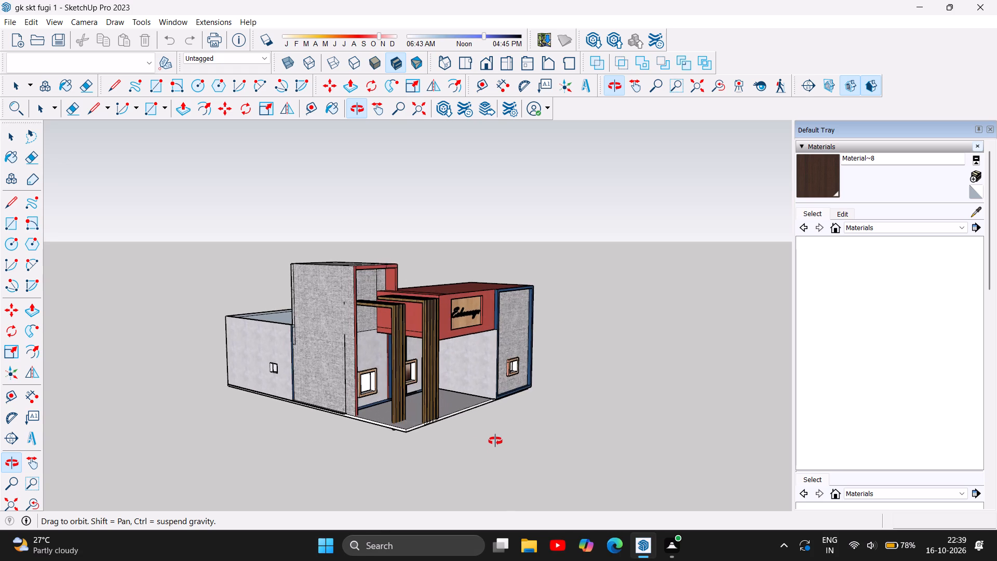
{"action": "scroll", "coordinate": [500, 424], "scroll_direction": "up", "scroll_amount": 2}
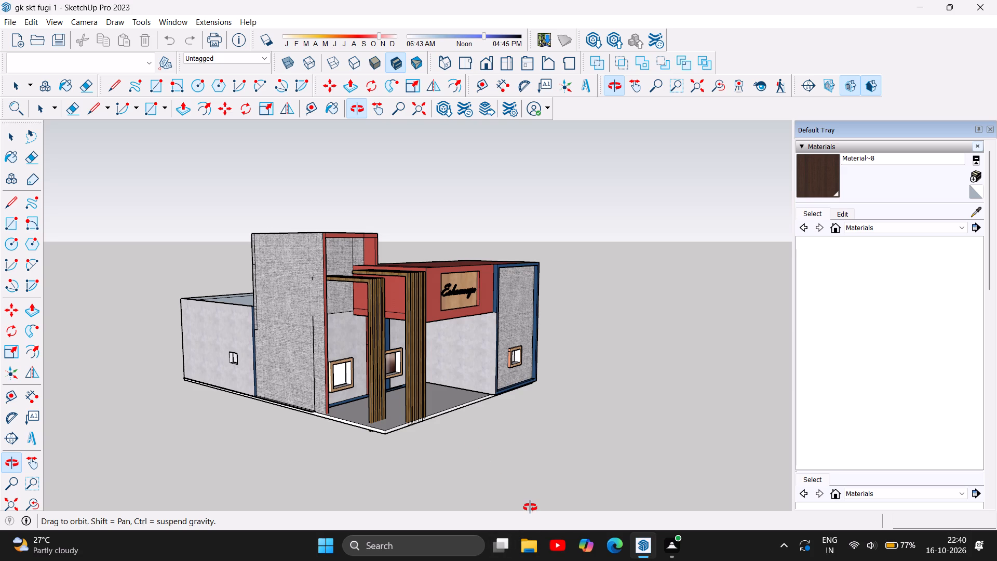
{"action": "scroll", "coordinate": [516, 449], "scroll_direction": "down", "scroll_amount": 4}
{"action": "scroll", "coordinate": [474, 419], "scroll_direction": "down", "scroll_amount": 7}
{"action": "left_click_drag", "start_coordinate": [509, 440], "coordinate": [454, 434]}
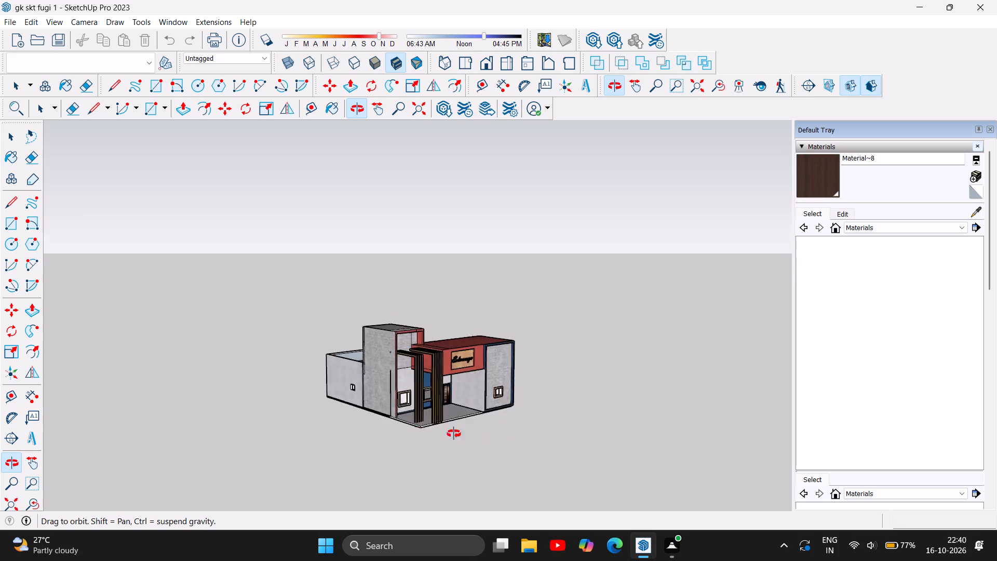
{"action": "left_click_drag", "start_coordinate": [454, 434], "coordinate": [367, 438]}
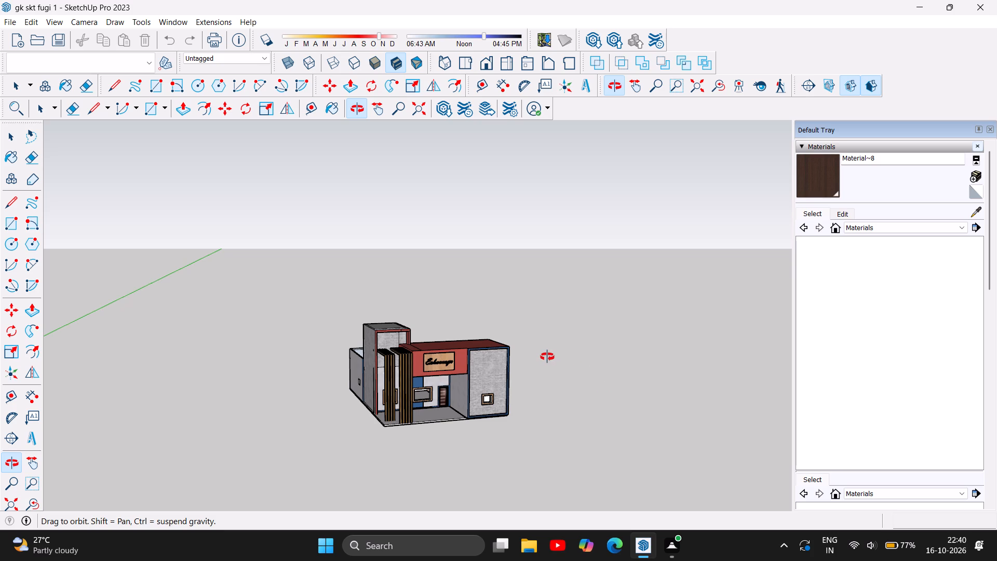
{"action": "left_click_drag", "start_coordinate": [547, 357], "coordinate": [544, 357]}
{"action": "left_click_drag", "start_coordinate": [544, 357], "coordinate": [242, 375]}
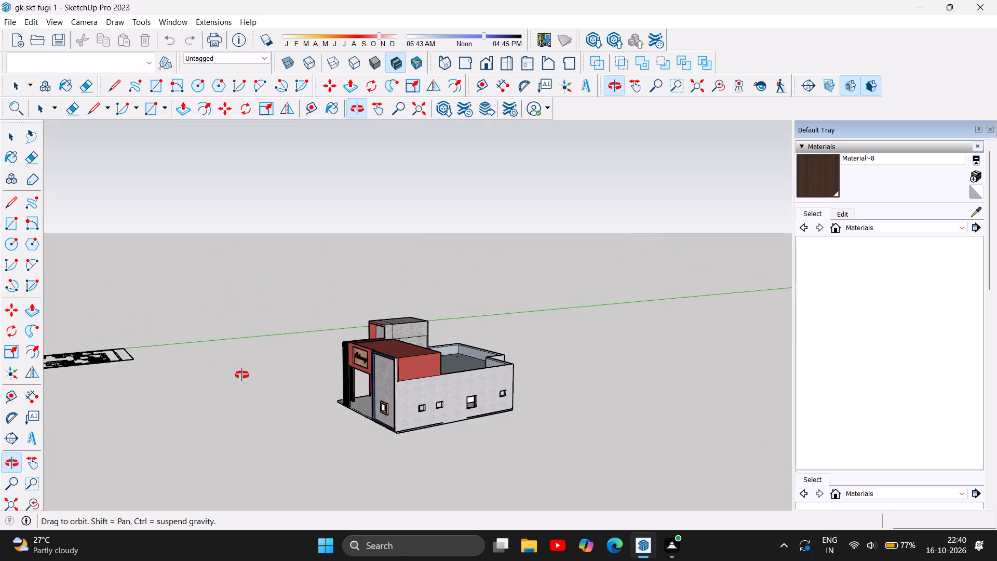
{"action": "left_click_drag", "start_coordinate": [242, 375], "coordinate": [516, 405]}
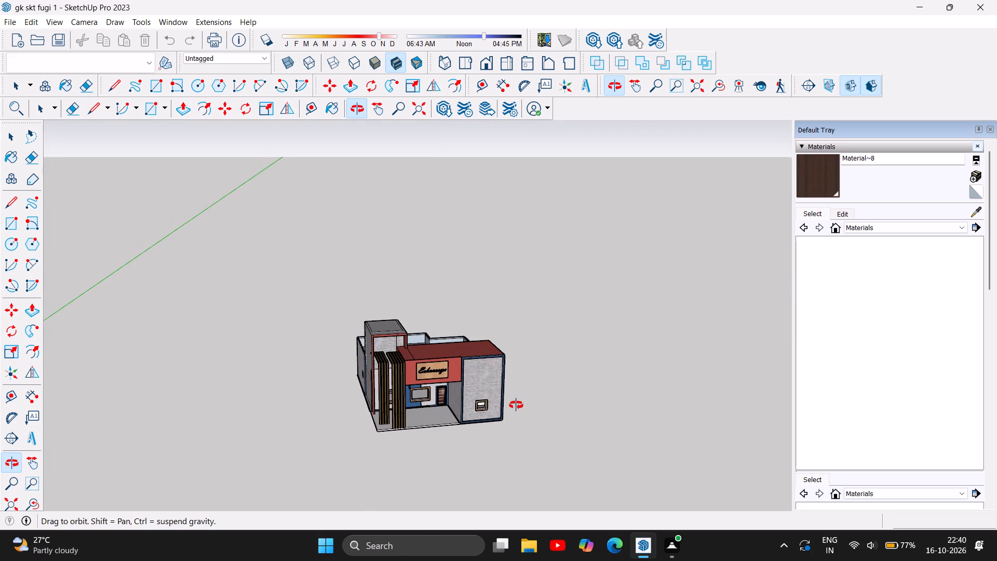
{"action": "left_click_drag", "start_coordinate": [516, 405], "coordinate": [516, 405]}
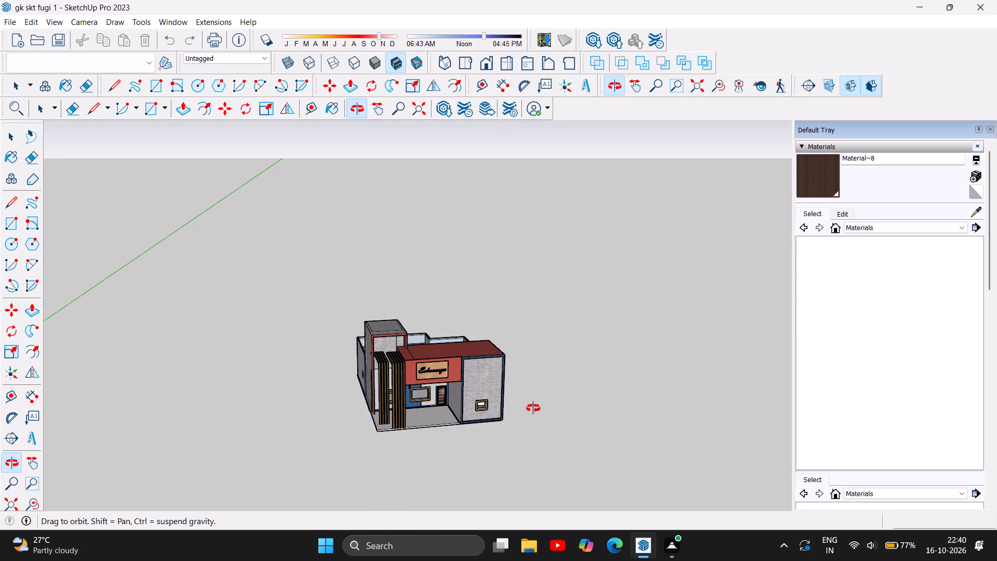
{"action": "left_click_drag", "start_coordinate": [497, 395], "coordinate": [455, 401]}
{"action": "left_click_drag", "start_coordinate": [627, 388], "coordinate": [571, 394]}
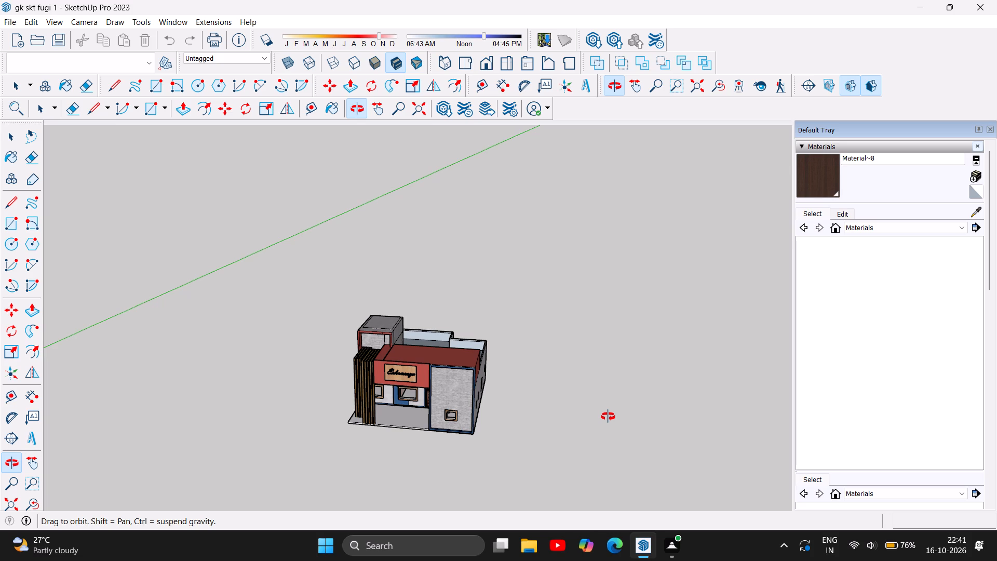
Examine the front facade up close, including the name sign, wooden slat frames, porch and textured wall, ending at an elevated corner view.
{"action": "scroll", "coordinate": [607, 422], "scroll_direction": "down", "scroll_amount": 3}
{"action": "scroll", "coordinate": [377, 424], "scroll_direction": "up", "scroll_amount": 2}
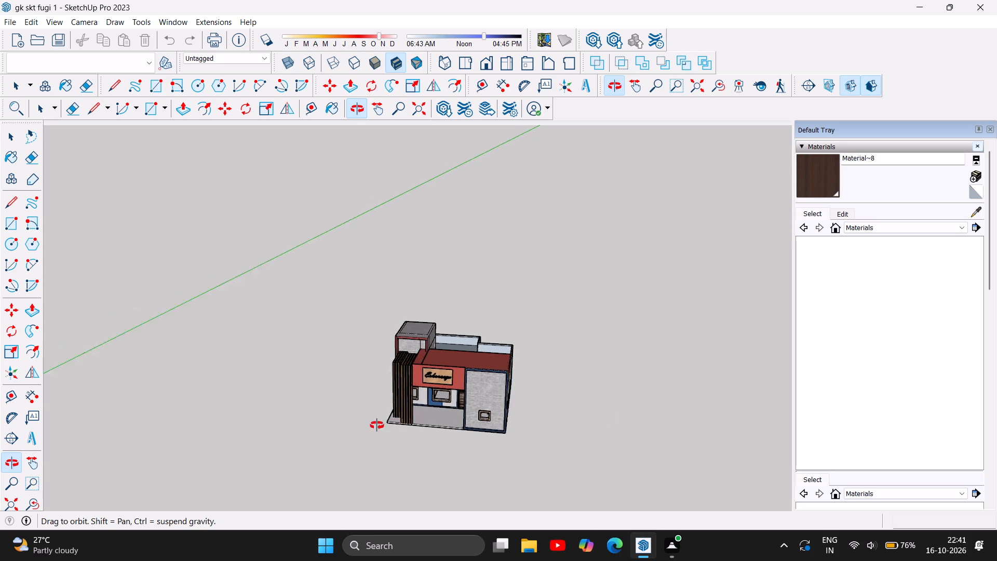
{"action": "scroll", "coordinate": [377, 425], "scroll_direction": "up", "scroll_amount": 3}
{"action": "scroll", "coordinate": [451, 429], "scroll_direction": "up", "scroll_amount": 7}
{"action": "left_click_drag", "start_coordinate": [448, 437], "coordinate": [500, 399]}
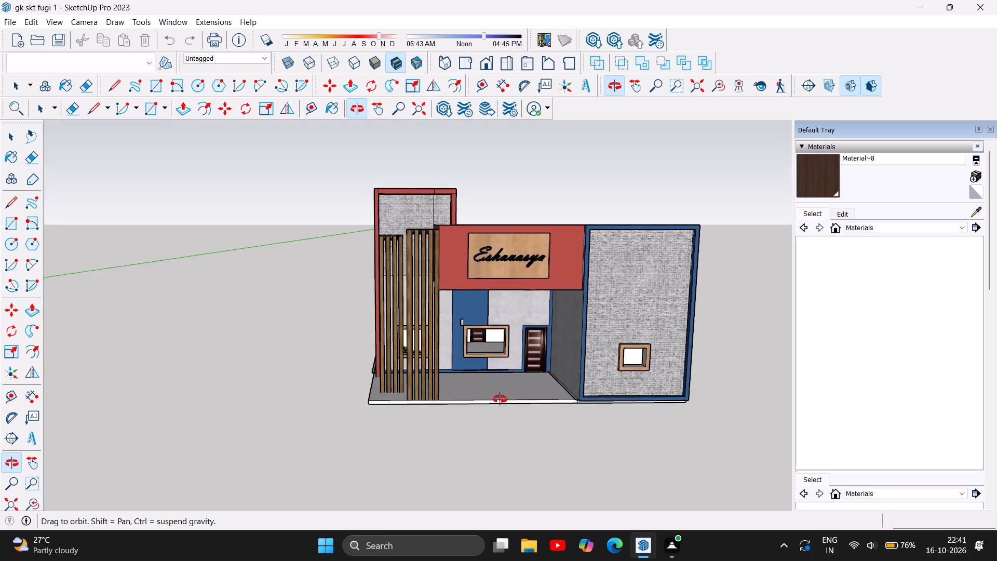
{"action": "left_click_drag", "start_coordinate": [500, 399], "coordinate": [531, 371]}
{"action": "scroll", "coordinate": [577, 283], "scroll_direction": "up", "scroll_amount": 4}
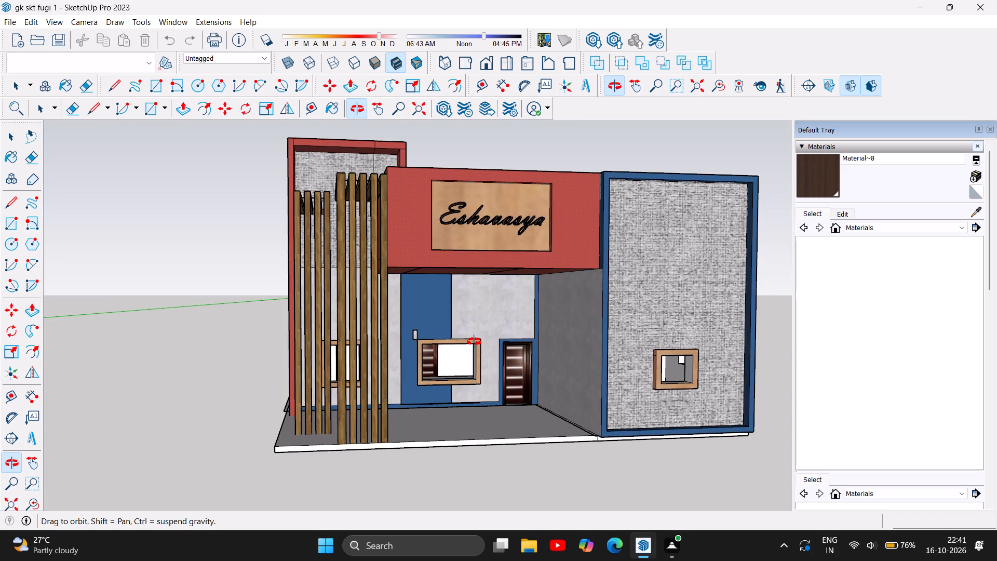
{"action": "scroll", "coordinate": [371, 333], "scroll_direction": "down", "scroll_amount": 9}
{"action": "scroll", "coordinate": [394, 326], "scroll_direction": "up", "scroll_amount": 5}
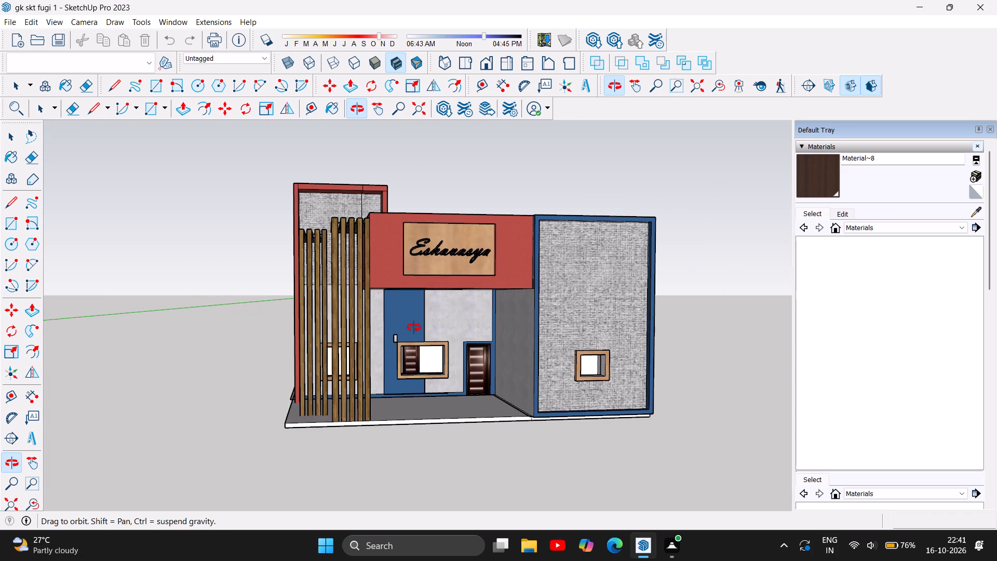
{"action": "scroll", "coordinate": [416, 317], "scroll_direction": "down", "scroll_amount": 6}
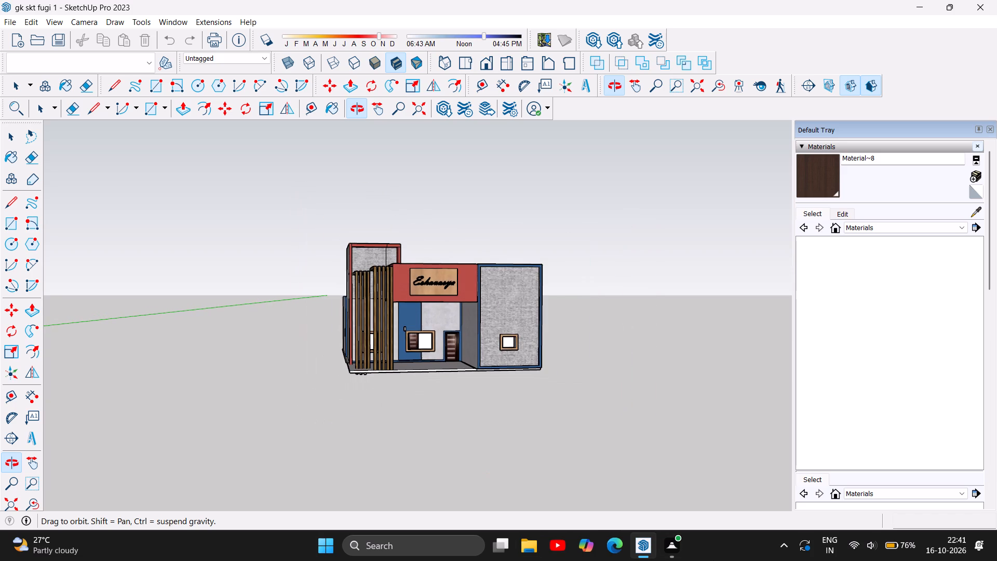
{"action": "left_click_drag", "start_coordinate": [340, 323], "coordinate": [347, 350]}
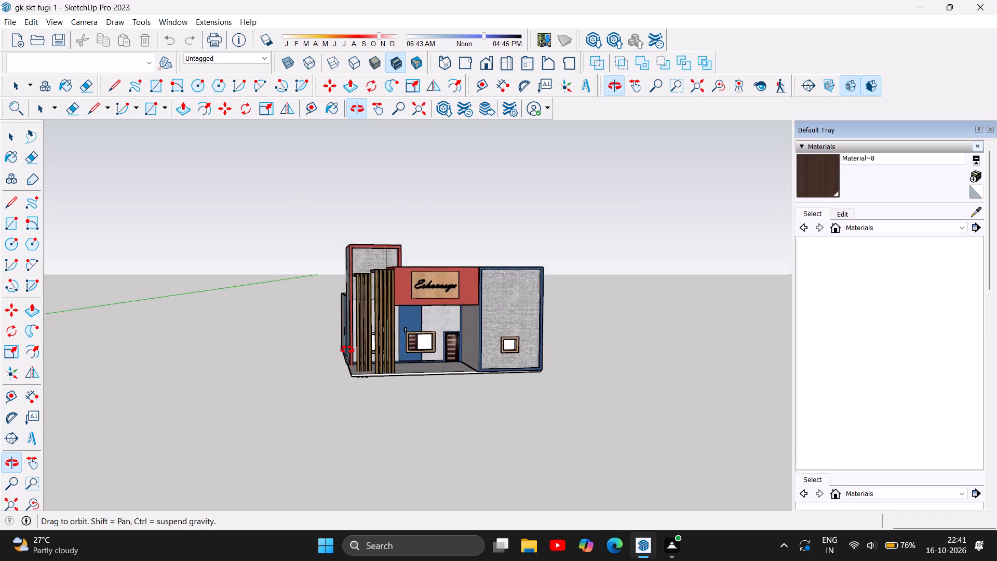
{"action": "left_click_drag", "start_coordinate": [347, 350], "coordinate": [406, 399]}
{"action": "scroll", "coordinate": [449, 376], "scroll_direction": "up", "scroll_amount": 4}
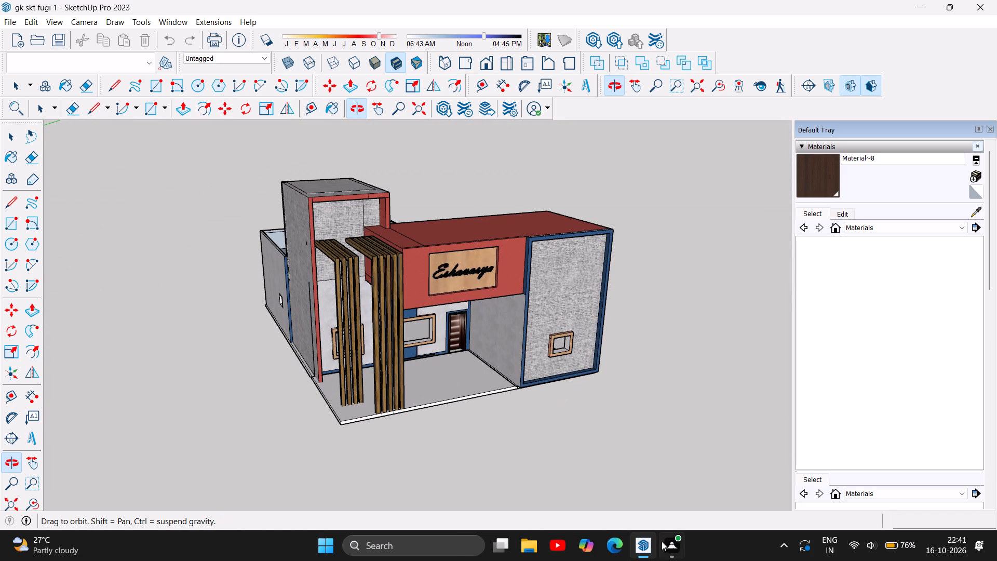
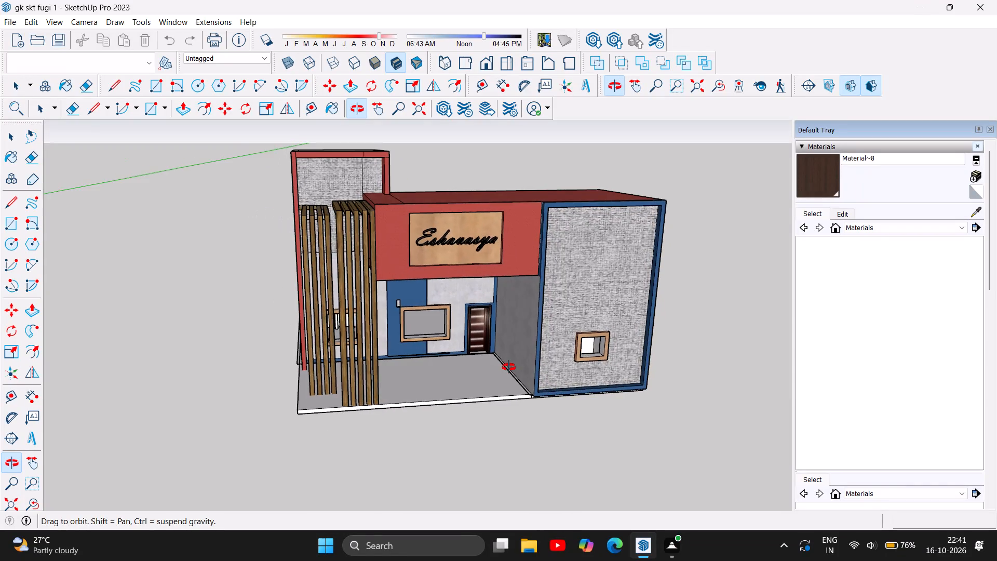
Examine the house's front facade from the slatted porch corner, straight on at ground level and from slightly above.
{"action": "left_click_drag", "start_coordinate": [361, 404], "coordinate": [461, 408]}
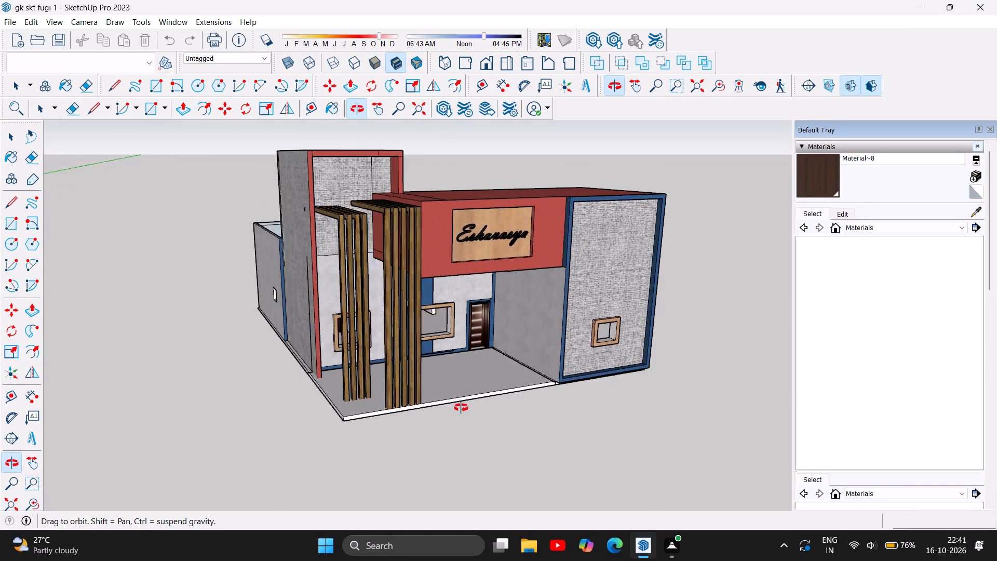
{"action": "left_click_drag", "start_coordinate": [461, 408], "coordinate": [351, 382]}
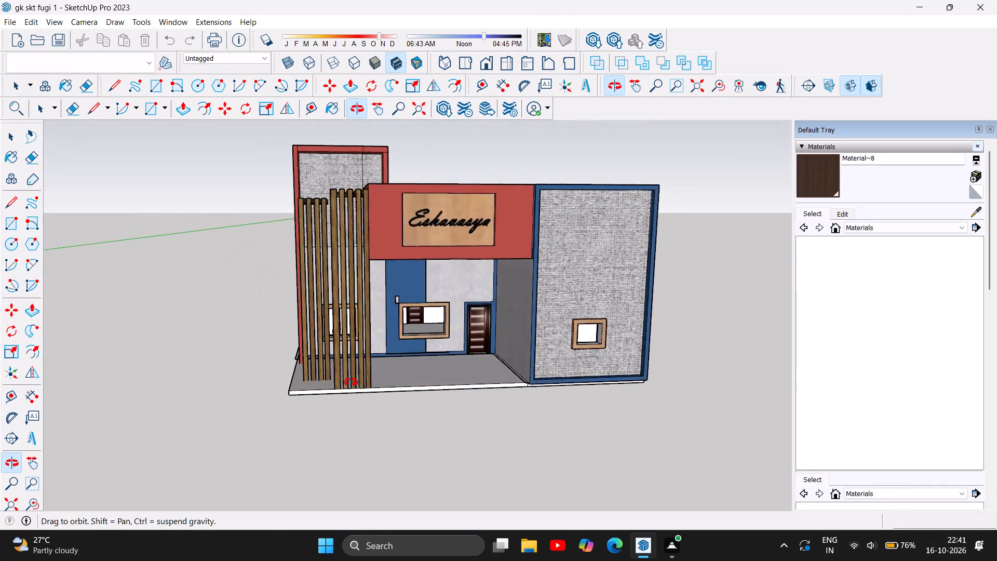
{"action": "left_click_drag", "start_coordinate": [351, 382], "coordinate": [351, 393]}
{"action": "left_click_drag", "start_coordinate": [433, 432], "coordinate": [380, 412]}
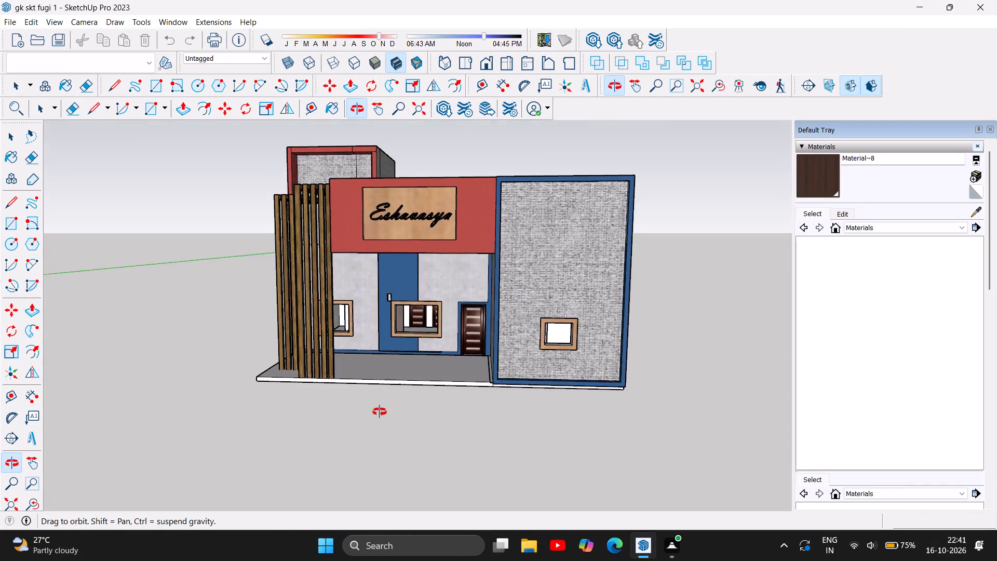
{"action": "left_click_drag", "start_coordinate": [380, 412], "coordinate": [400, 370]}
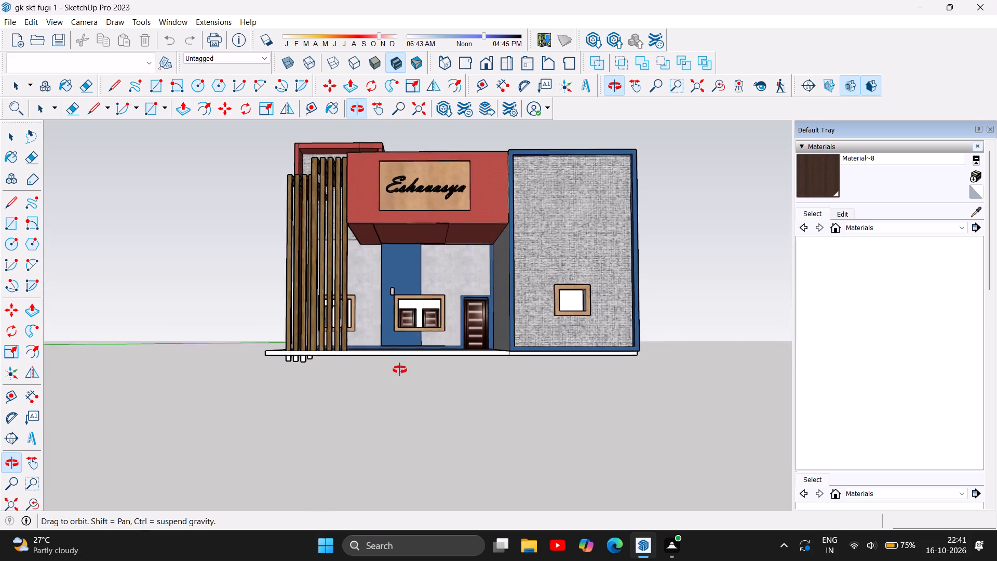
{"action": "left_click_drag", "start_coordinate": [400, 370], "coordinate": [388, 385]}
{"action": "left_click_drag", "start_coordinate": [405, 376], "coordinate": [410, 408]}
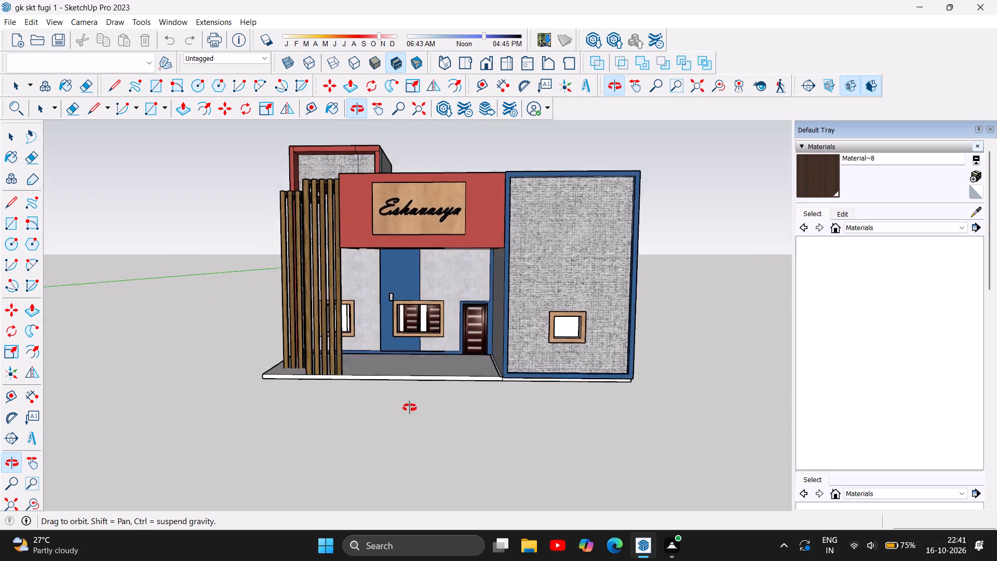
{"action": "left_click_drag", "start_coordinate": [410, 408], "coordinate": [413, 429]}
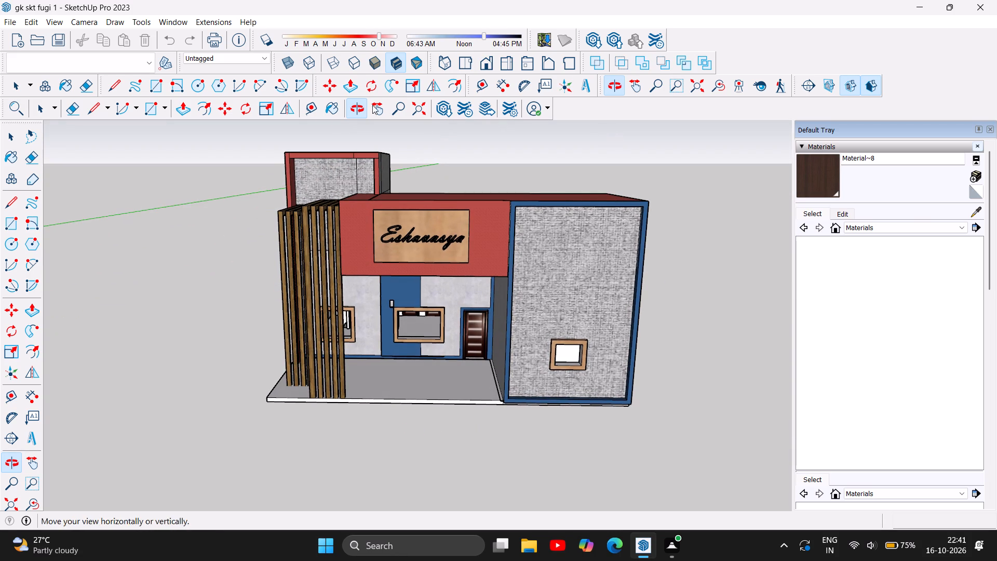
Draw an 8' by 2' rectangle on the open ground beside the house's long windowed side wall.
{"action": "left_click", "coordinate": [155, 81]}
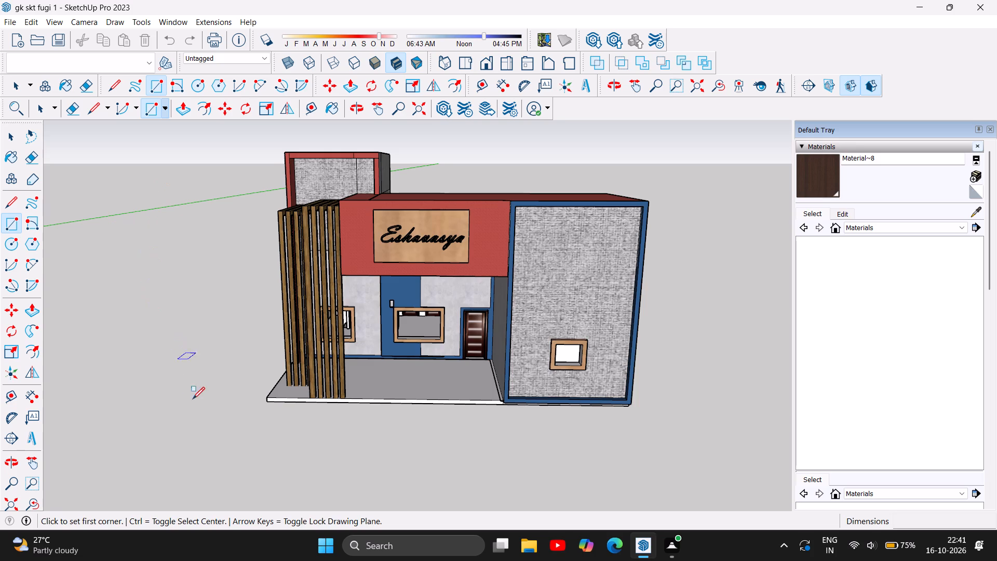
{"action": "scroll", "coordinate": [196, 400], "scroll_direction": "down", "scroll_amount": 7}
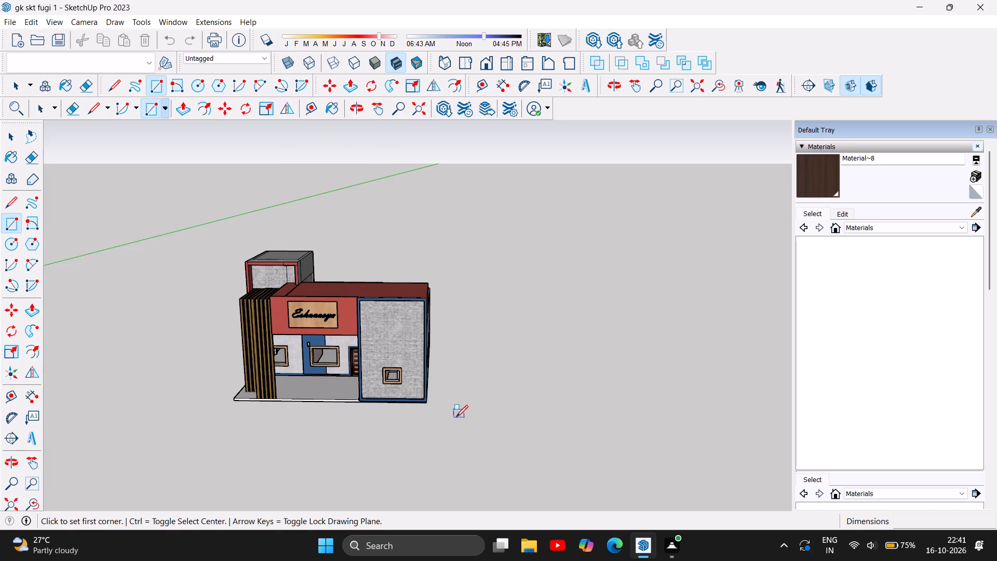
{"action": "scroll", "coordinate": [515, 391], "scroll_direction": "up", "scroll_amount": 5}
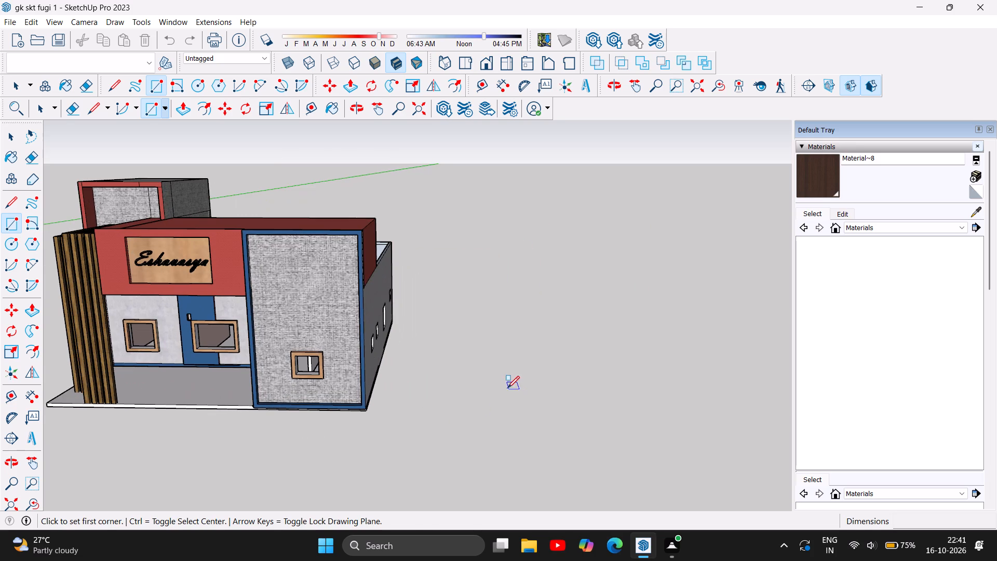
{"action": "left_click", "coordinate": [478, 386]}
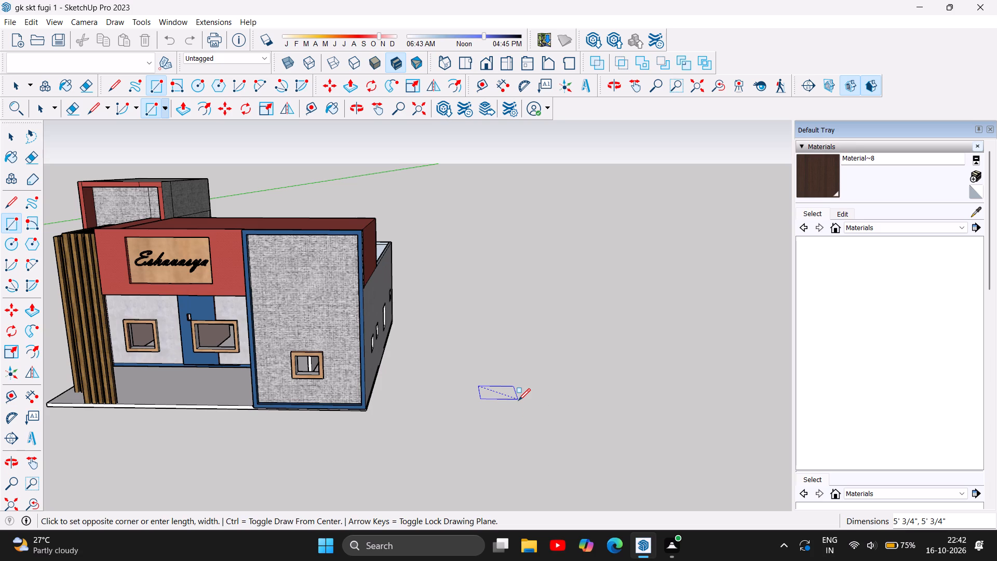
{"action": "type", "text": "8'"}
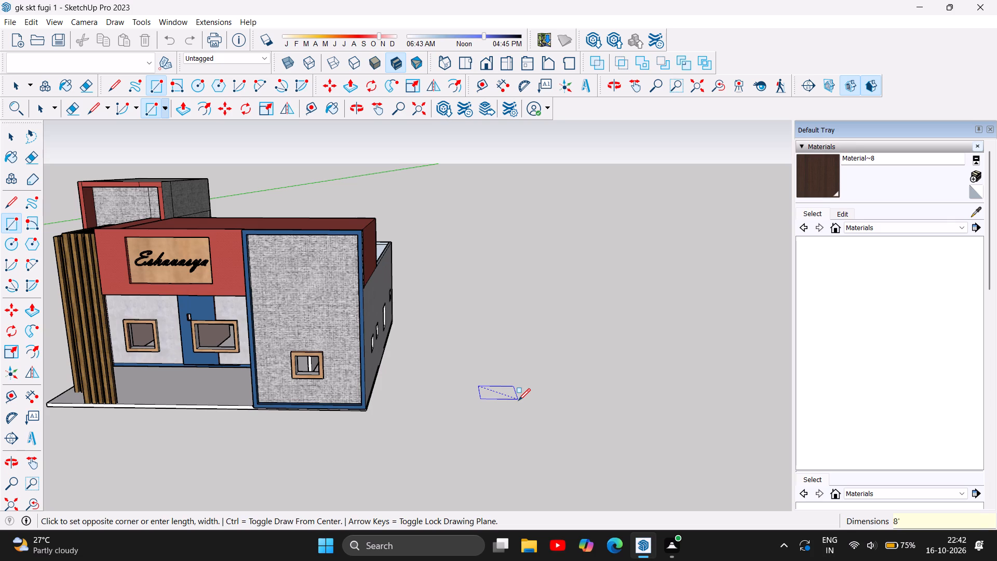
{"action": "type", "text": ",2'"}
{"action": "key", "text": "Return"}
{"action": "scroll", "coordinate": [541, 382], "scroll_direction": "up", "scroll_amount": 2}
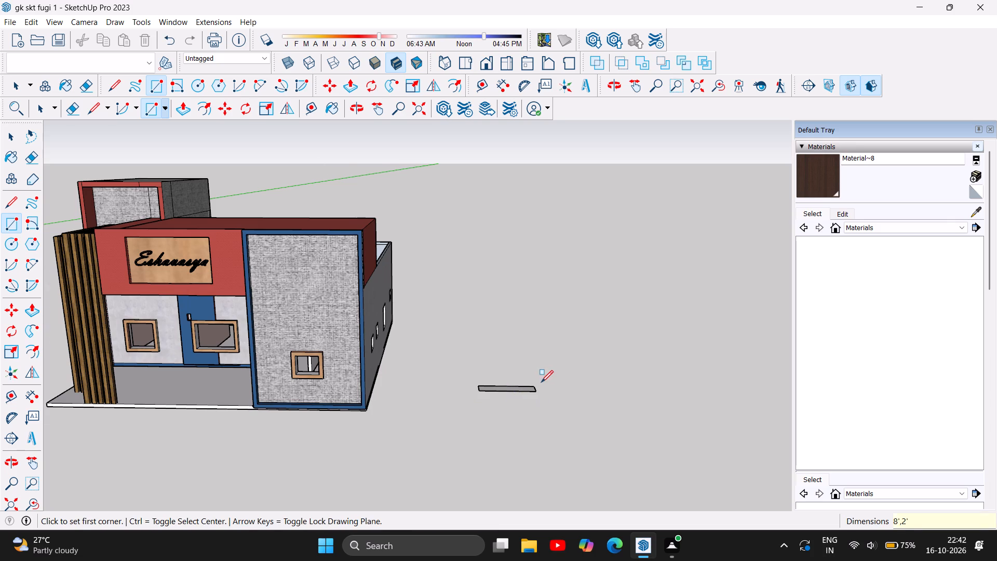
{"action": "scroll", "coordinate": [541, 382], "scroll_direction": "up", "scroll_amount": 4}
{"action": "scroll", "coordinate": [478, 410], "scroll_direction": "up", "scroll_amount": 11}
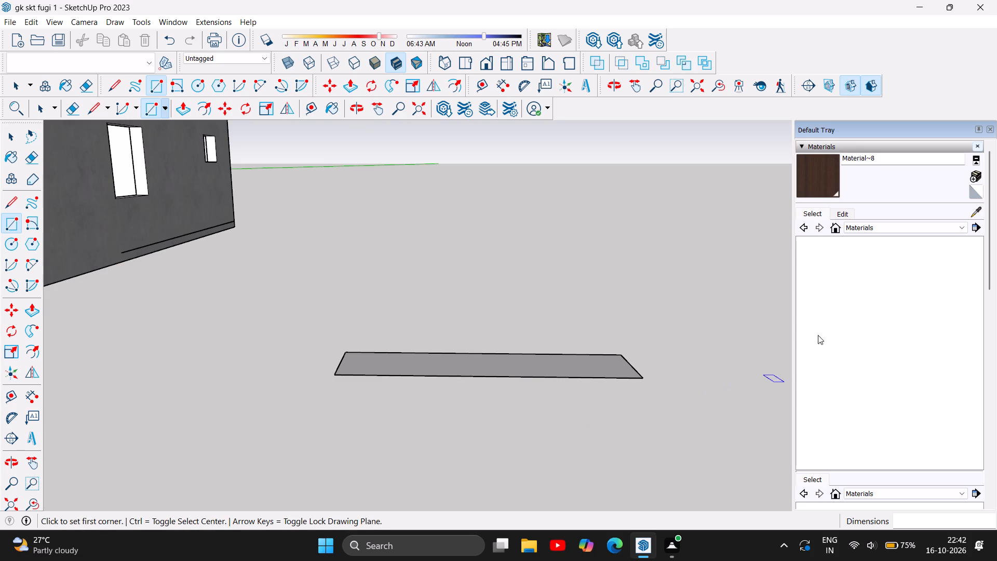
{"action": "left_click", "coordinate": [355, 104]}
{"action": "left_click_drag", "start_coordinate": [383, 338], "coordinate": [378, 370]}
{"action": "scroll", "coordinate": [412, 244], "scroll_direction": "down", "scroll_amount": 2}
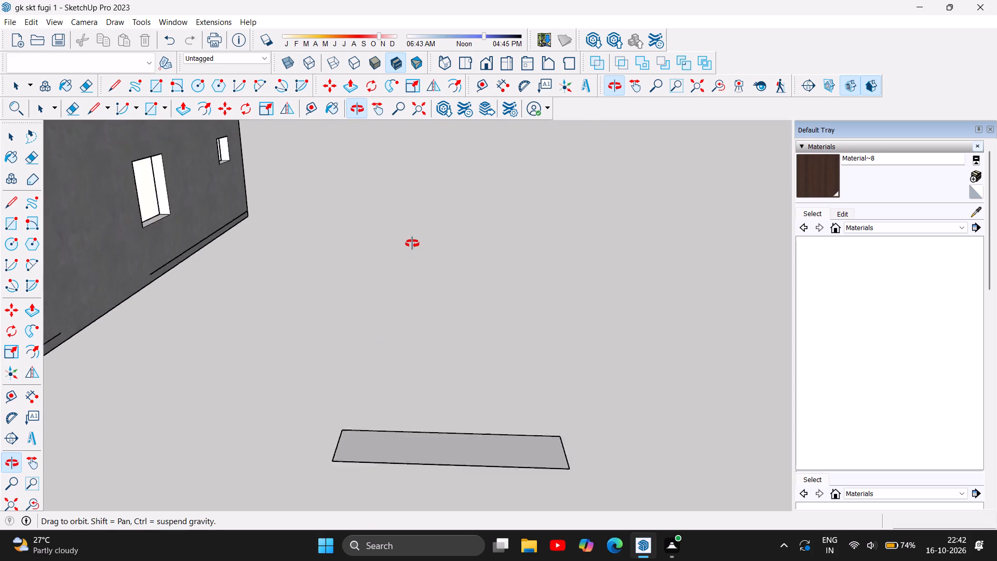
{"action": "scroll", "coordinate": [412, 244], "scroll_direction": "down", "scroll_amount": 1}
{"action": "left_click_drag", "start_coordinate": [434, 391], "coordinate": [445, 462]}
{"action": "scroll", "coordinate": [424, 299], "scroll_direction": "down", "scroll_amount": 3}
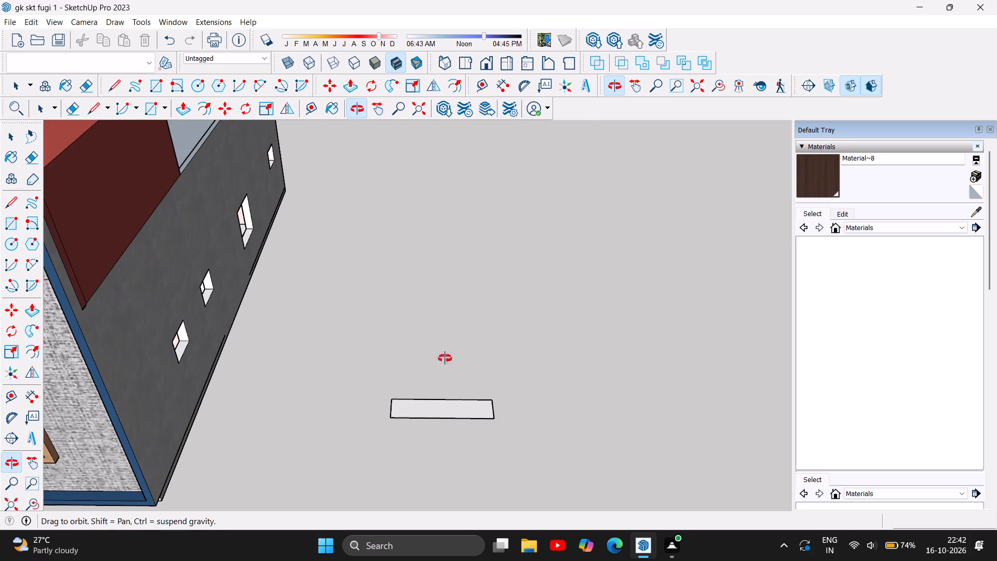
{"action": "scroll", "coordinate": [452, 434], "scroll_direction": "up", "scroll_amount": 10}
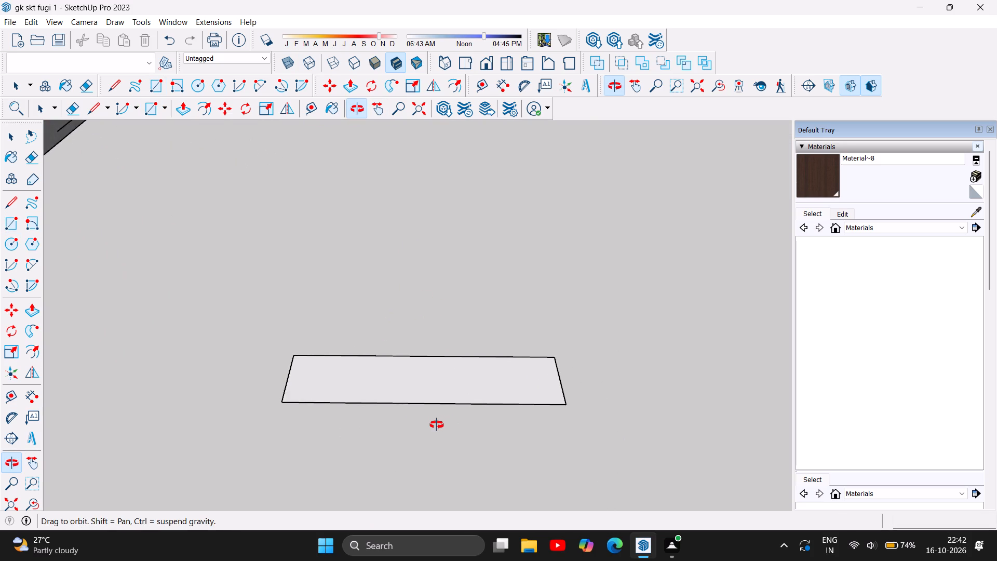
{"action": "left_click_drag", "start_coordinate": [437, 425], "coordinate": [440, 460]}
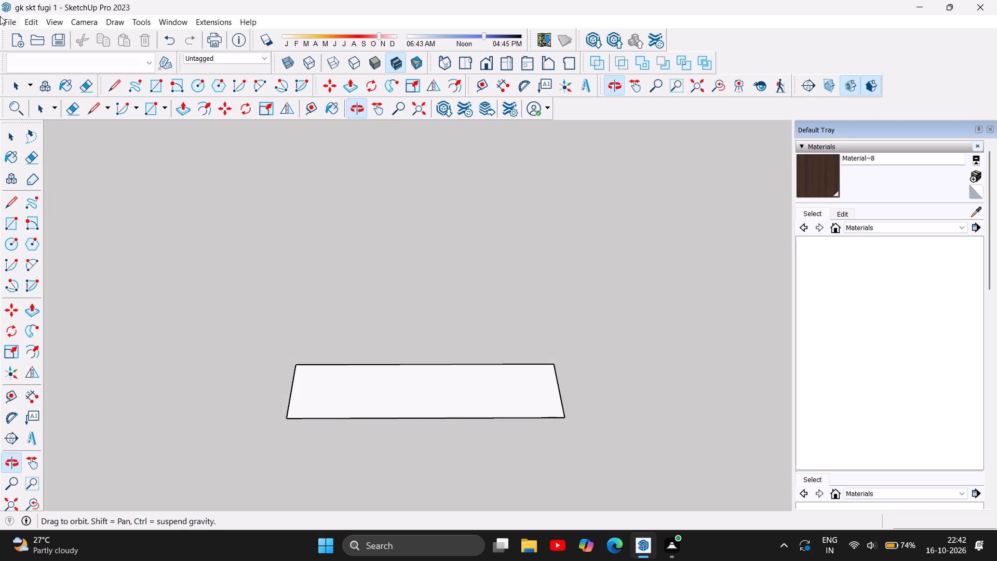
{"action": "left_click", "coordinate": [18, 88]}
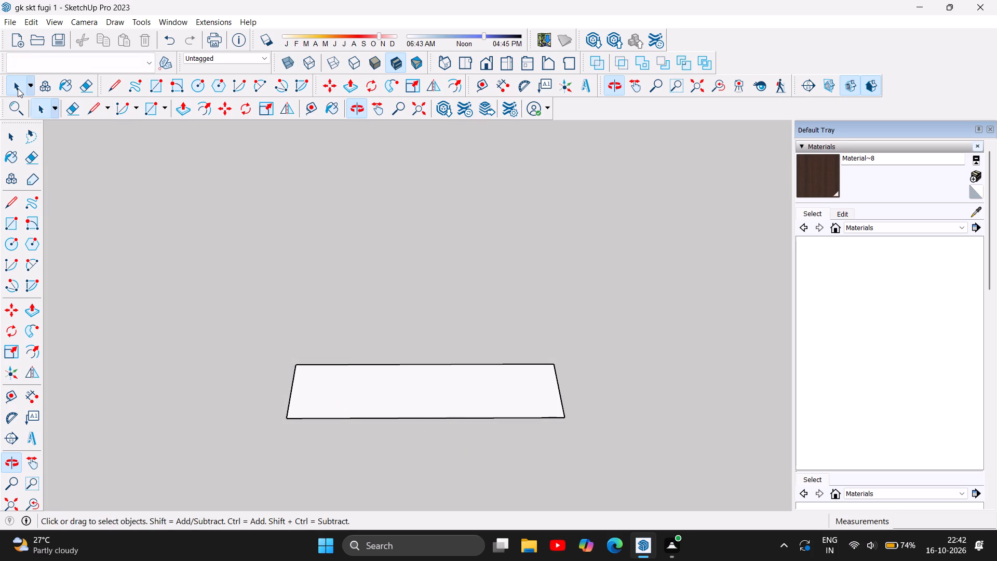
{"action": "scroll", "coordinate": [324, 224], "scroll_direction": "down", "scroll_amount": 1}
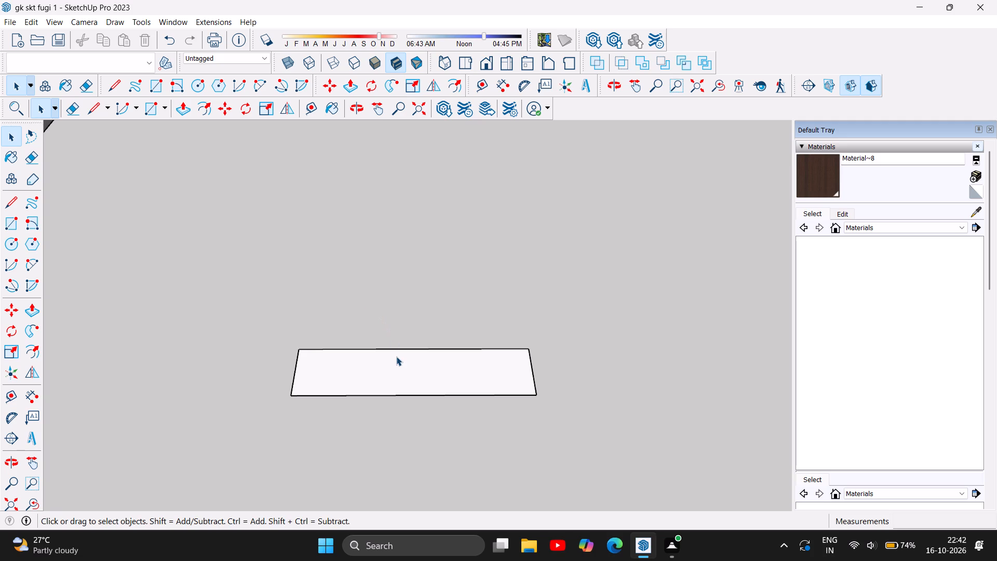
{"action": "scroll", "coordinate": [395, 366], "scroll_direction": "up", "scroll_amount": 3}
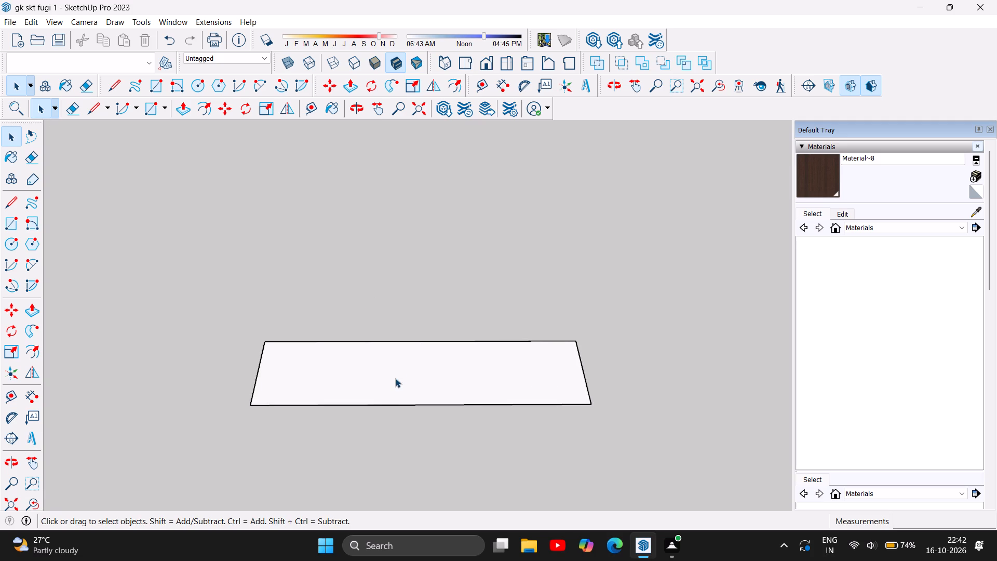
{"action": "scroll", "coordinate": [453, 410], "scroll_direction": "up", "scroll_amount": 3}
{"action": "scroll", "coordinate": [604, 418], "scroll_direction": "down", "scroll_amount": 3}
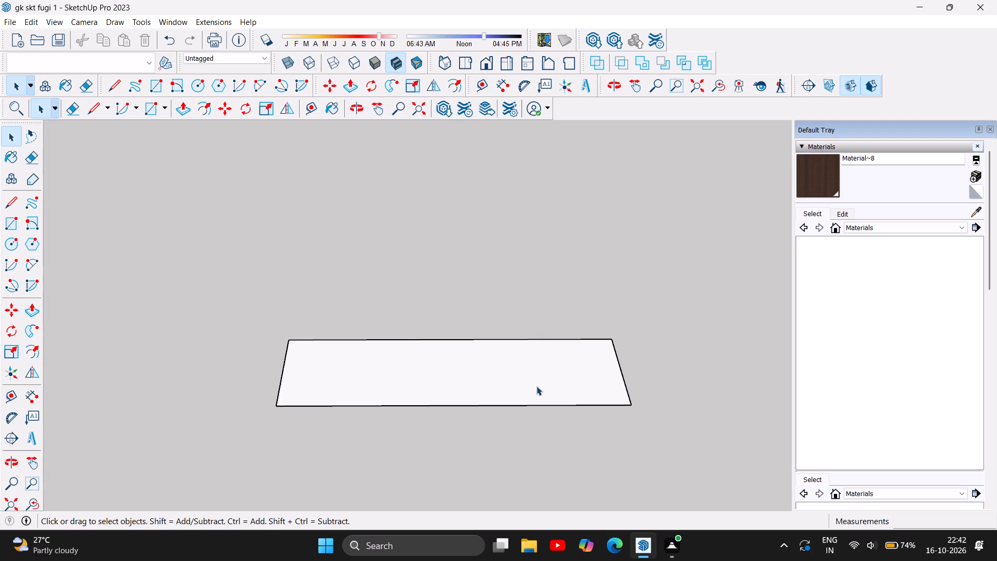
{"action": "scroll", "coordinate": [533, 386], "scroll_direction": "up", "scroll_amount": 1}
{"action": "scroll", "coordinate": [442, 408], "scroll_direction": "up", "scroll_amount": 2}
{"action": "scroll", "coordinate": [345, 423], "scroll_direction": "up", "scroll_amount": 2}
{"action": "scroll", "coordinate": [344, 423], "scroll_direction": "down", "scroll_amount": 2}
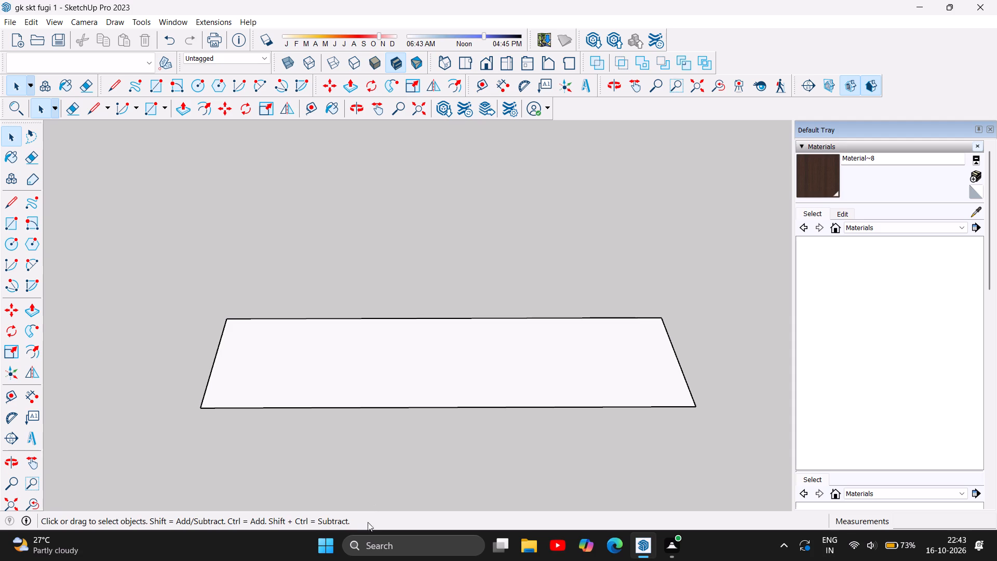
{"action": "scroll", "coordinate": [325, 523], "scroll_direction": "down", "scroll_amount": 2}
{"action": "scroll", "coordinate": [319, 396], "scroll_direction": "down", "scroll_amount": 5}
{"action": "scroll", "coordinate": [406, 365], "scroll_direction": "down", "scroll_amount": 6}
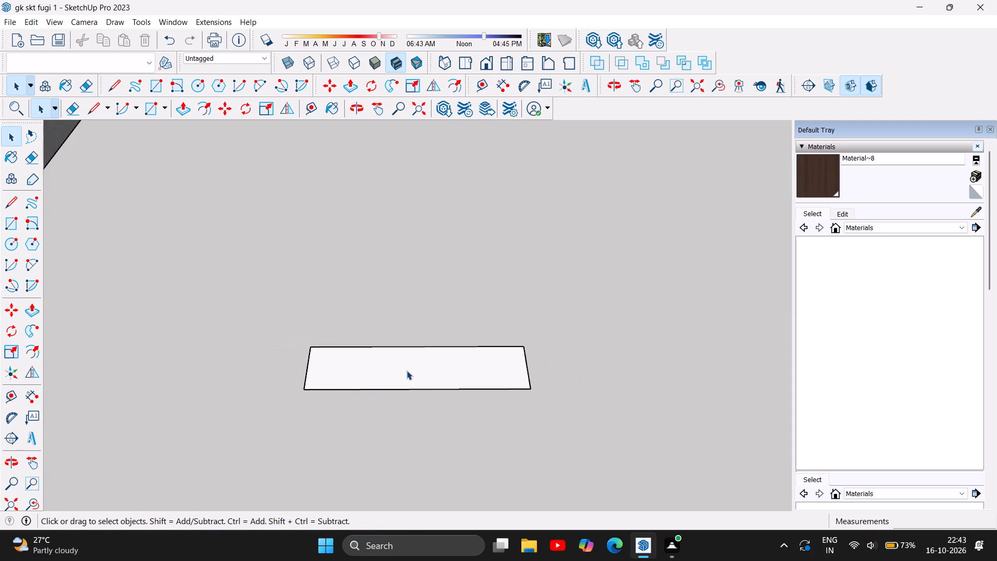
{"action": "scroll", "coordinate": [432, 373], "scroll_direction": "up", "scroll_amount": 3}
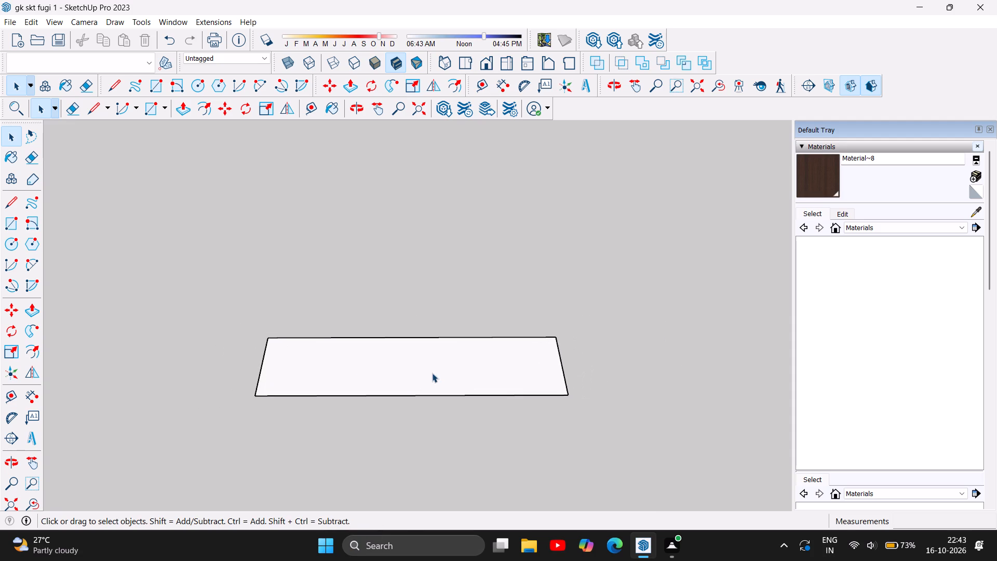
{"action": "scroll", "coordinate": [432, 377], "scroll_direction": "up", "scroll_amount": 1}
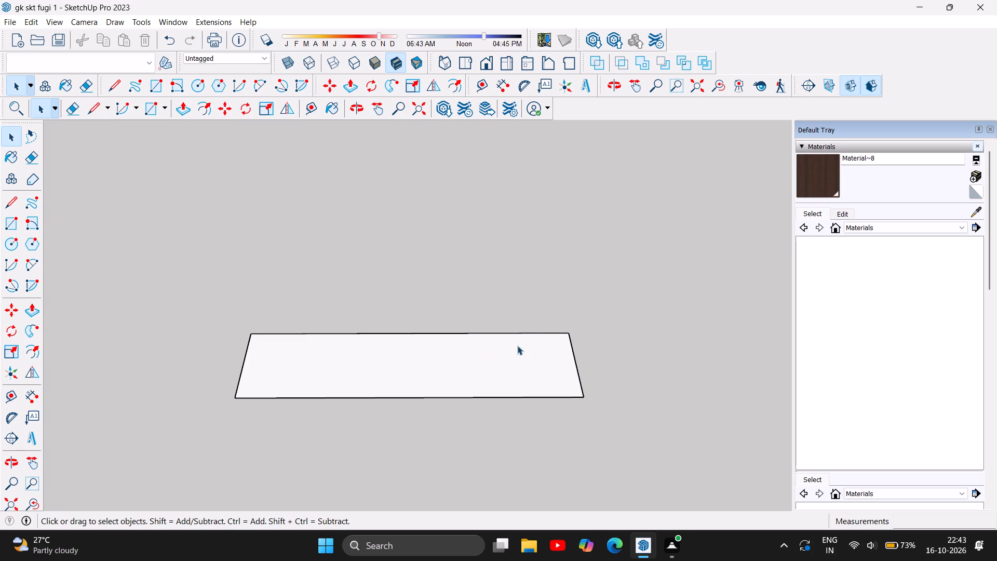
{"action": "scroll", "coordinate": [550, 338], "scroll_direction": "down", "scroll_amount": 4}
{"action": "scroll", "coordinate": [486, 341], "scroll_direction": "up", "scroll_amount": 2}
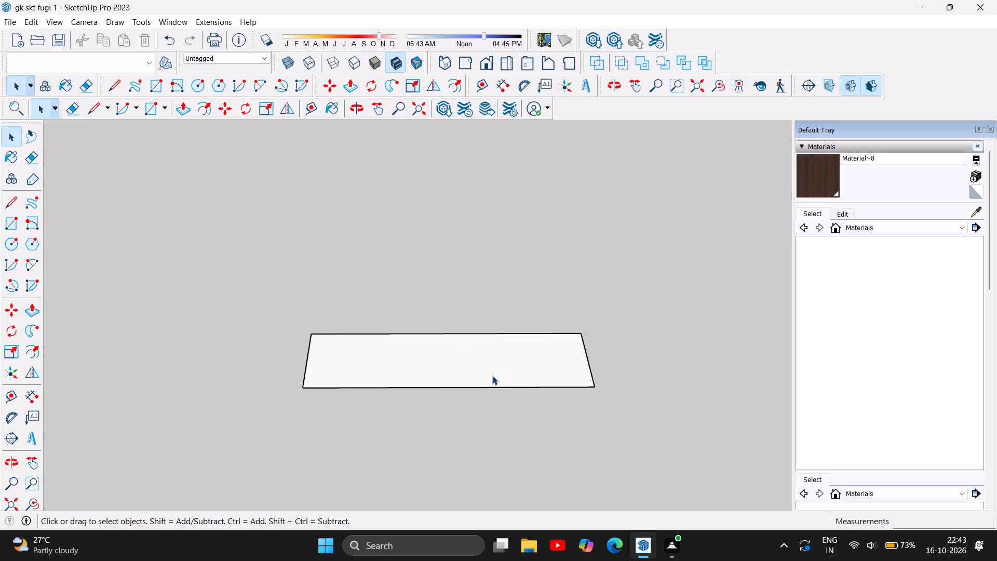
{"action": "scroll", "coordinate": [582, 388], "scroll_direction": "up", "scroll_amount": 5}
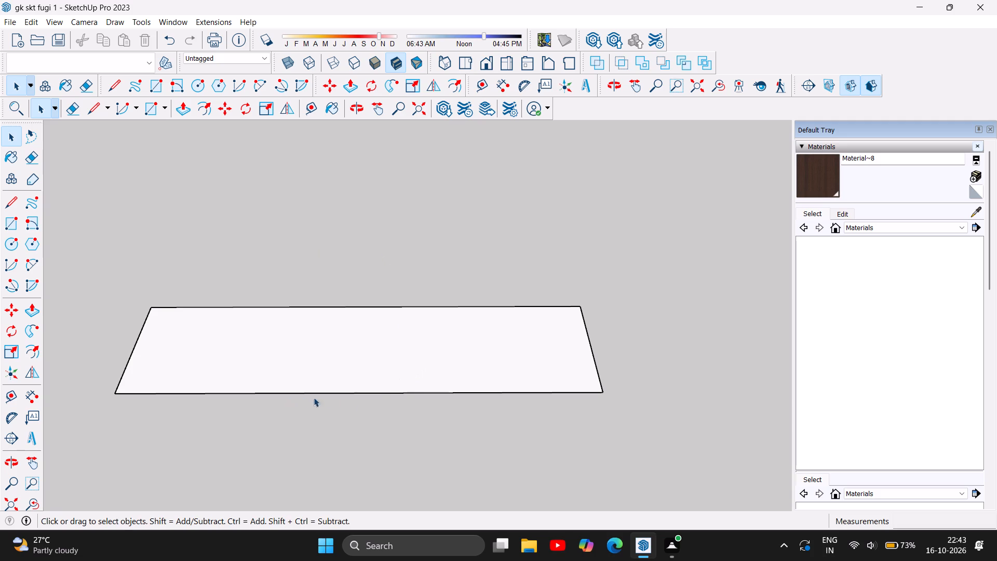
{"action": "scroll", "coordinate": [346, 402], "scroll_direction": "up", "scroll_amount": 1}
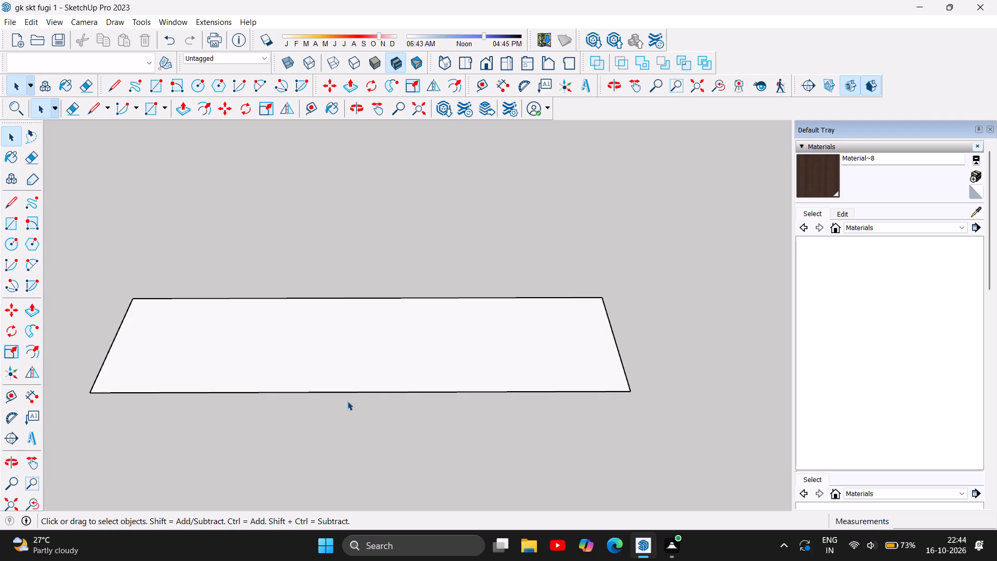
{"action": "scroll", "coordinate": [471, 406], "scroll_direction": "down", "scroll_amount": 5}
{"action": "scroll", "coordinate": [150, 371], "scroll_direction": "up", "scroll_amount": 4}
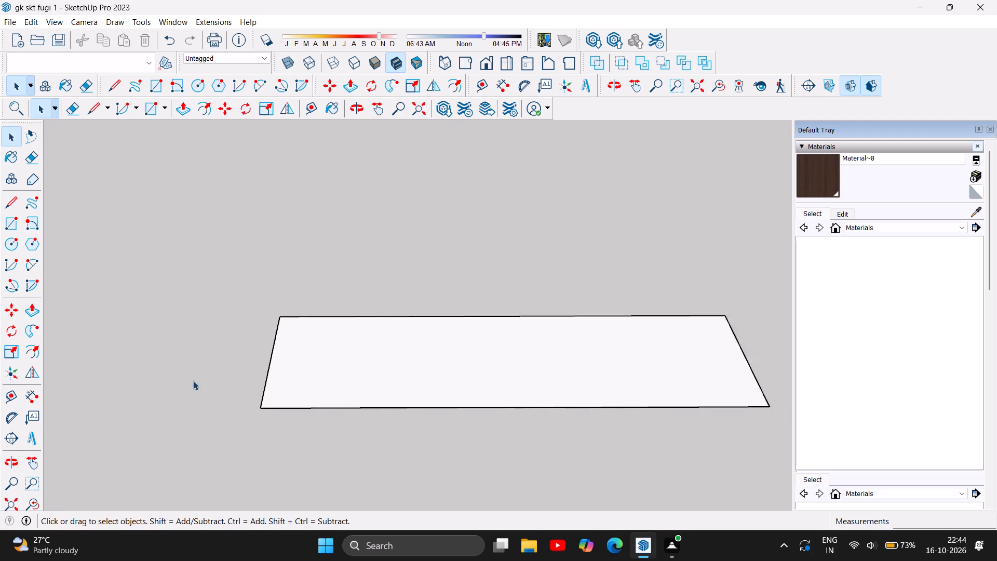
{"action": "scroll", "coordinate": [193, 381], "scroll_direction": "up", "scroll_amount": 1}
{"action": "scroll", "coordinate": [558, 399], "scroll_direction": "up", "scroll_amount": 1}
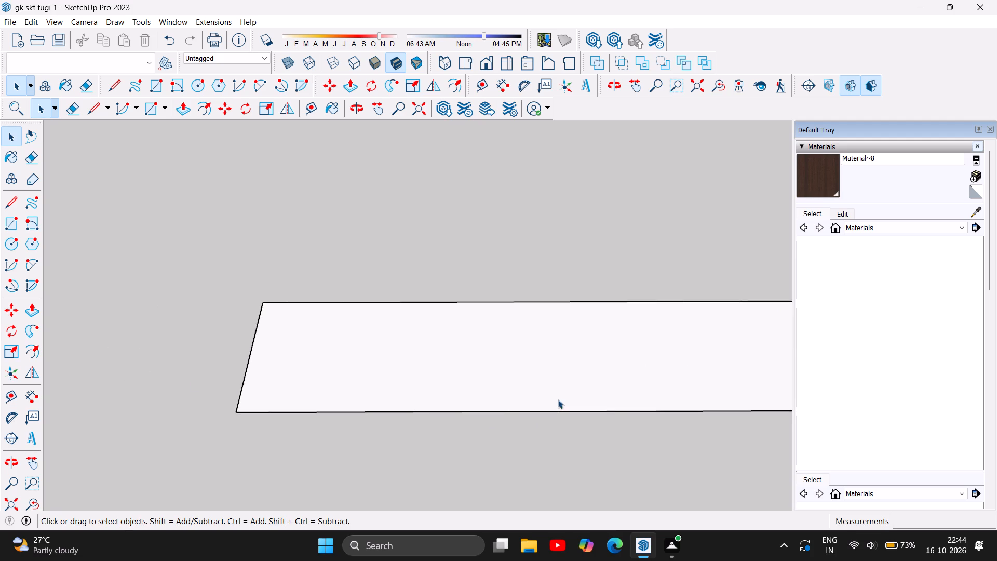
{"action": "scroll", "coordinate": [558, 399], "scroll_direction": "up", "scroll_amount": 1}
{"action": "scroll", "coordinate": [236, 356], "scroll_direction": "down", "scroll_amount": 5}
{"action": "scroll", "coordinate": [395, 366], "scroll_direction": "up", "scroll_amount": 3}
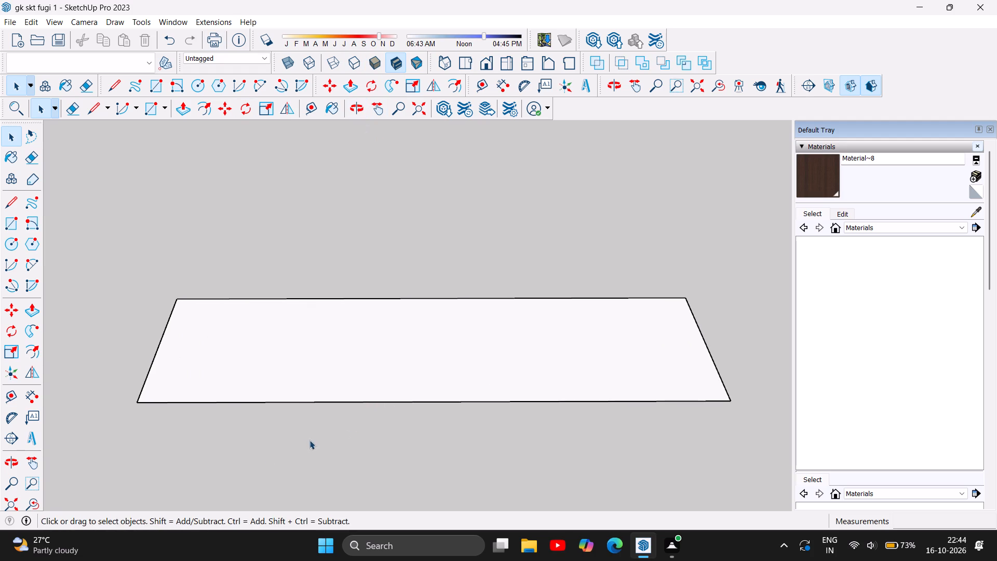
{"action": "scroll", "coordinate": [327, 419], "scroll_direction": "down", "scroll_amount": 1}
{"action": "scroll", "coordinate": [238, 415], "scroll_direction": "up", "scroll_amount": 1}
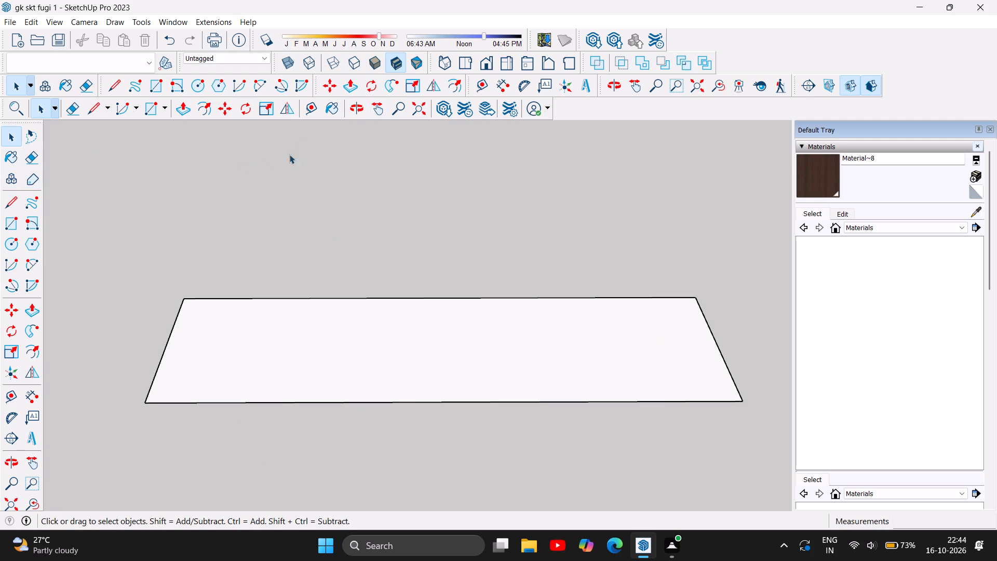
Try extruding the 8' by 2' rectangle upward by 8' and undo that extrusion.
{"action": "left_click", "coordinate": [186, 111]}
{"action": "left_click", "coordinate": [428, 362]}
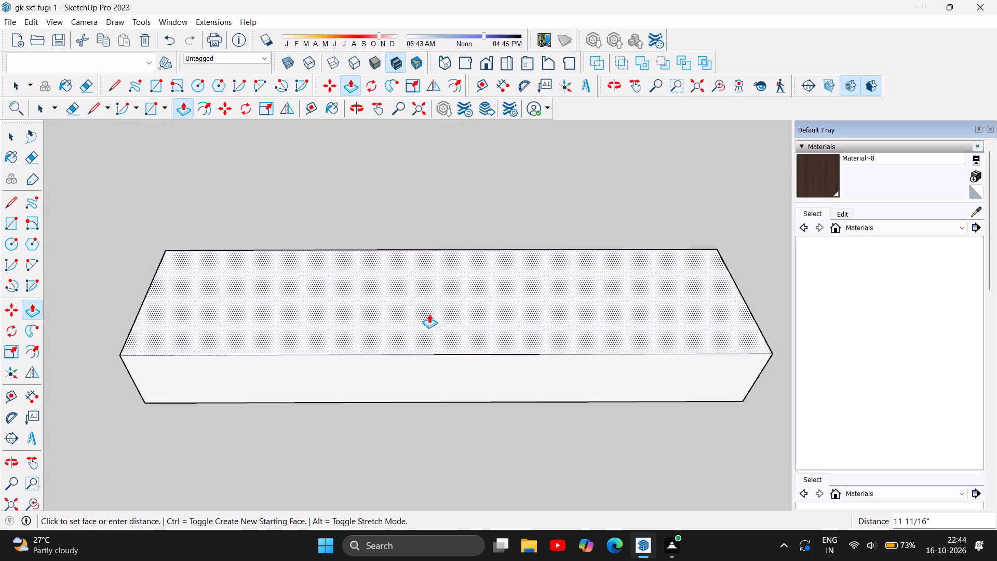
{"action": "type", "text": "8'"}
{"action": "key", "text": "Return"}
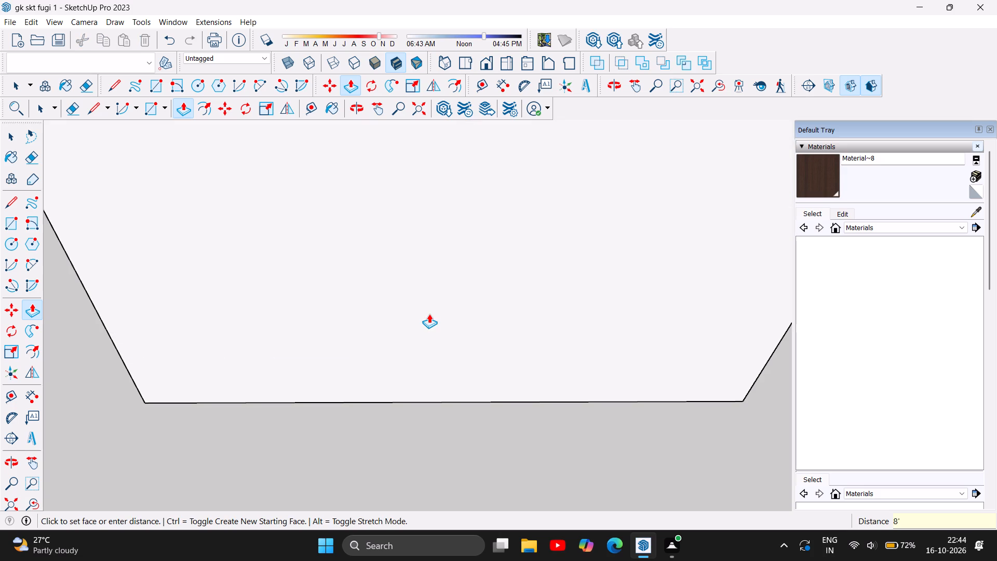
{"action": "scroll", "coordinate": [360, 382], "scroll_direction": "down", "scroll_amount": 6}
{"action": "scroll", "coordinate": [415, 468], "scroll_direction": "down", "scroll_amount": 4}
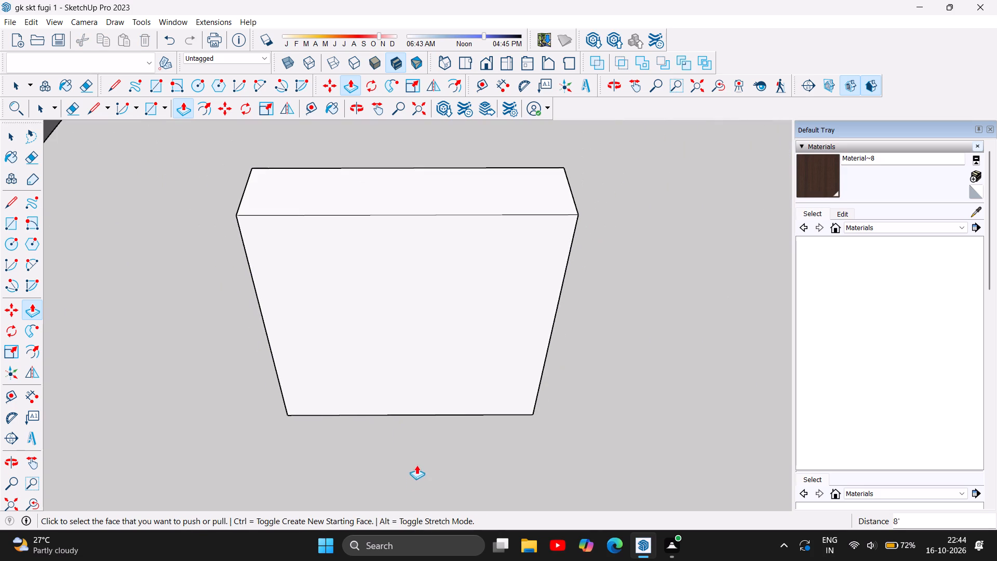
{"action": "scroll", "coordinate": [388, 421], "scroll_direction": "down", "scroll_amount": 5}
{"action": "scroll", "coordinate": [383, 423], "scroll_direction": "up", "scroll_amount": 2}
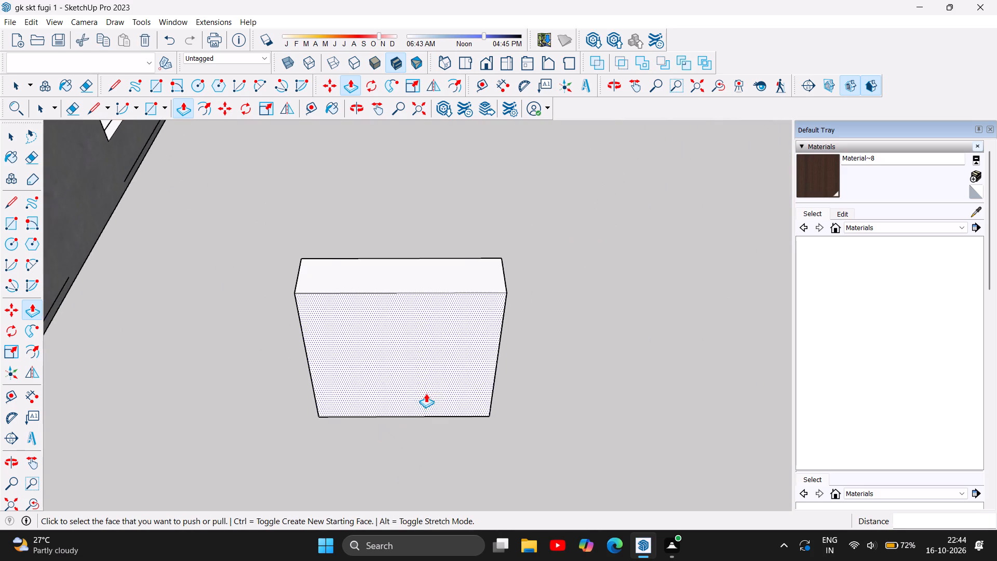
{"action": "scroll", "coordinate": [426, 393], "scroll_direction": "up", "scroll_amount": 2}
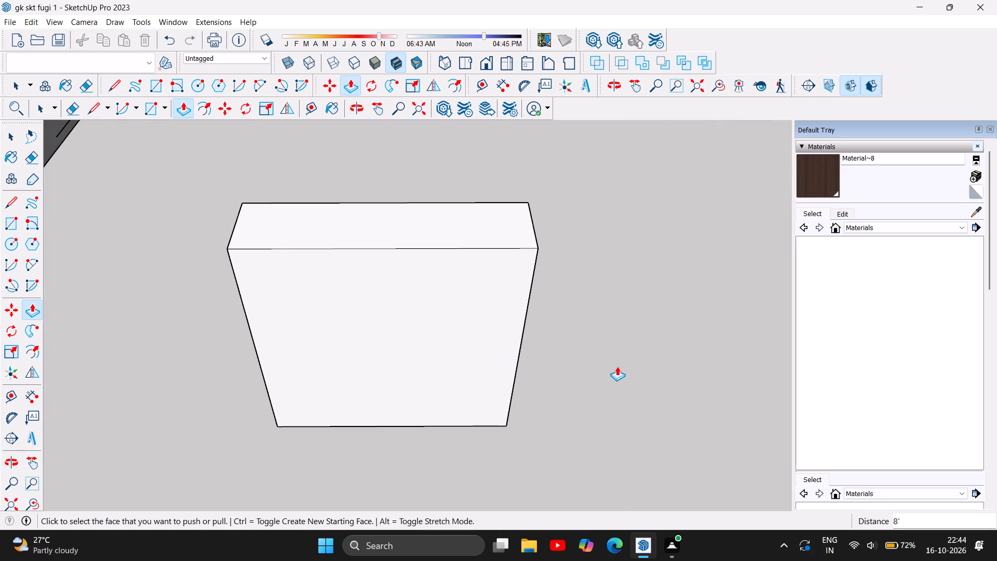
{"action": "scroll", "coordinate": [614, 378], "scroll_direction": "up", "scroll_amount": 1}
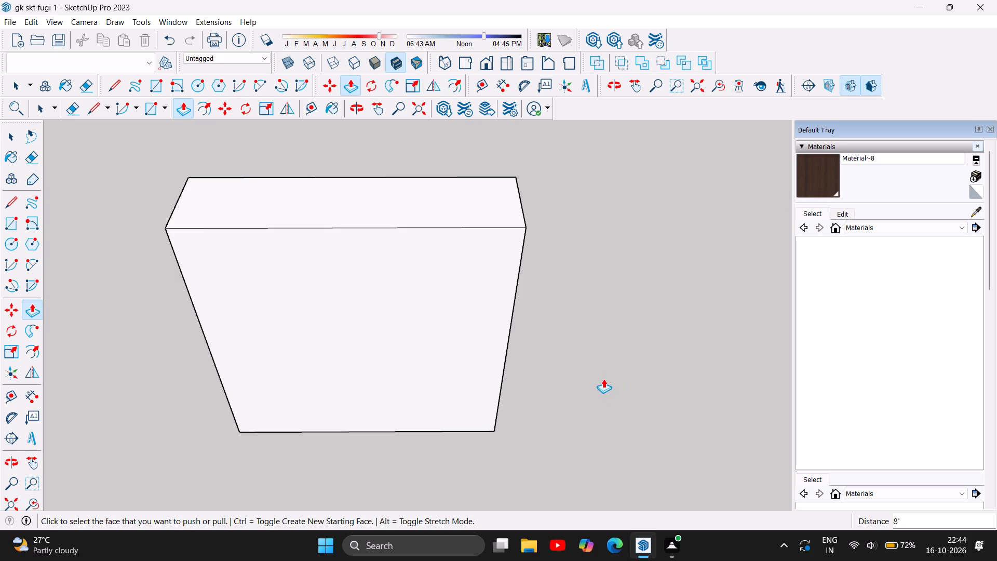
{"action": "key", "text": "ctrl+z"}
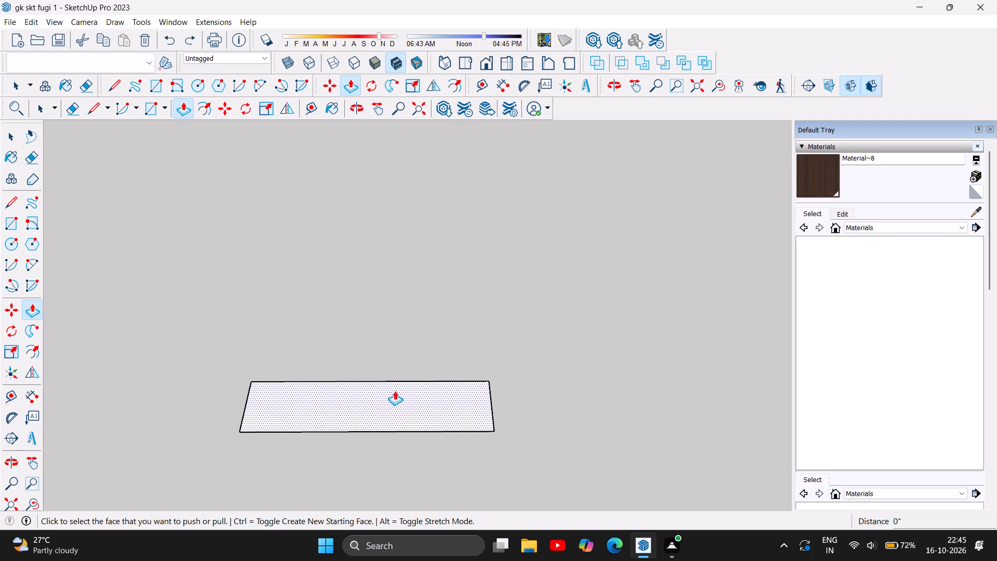
Extrude the 8' by 2' rectangle beside the house upward by 7' with Push/Pull.
{"action": "scroll", "coordinate": [444, 383], "scroll_direction": "down", "scroll_amount": 2}
{"action": "scroll", "coordinate": [385, 408], "scroll_direction": "up", "scroll_amount": 2}
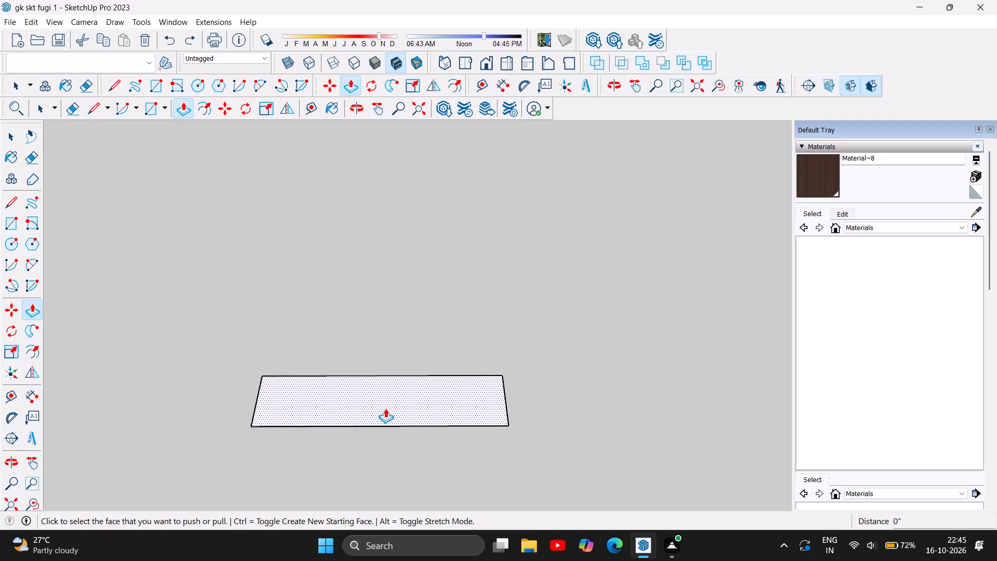
{"action": "scroll", "coordinate": [385, 408], "scroll_direction": "up", "scroll_amount": 2}
{"action": "left_click", "coordinate": [385, 408]}
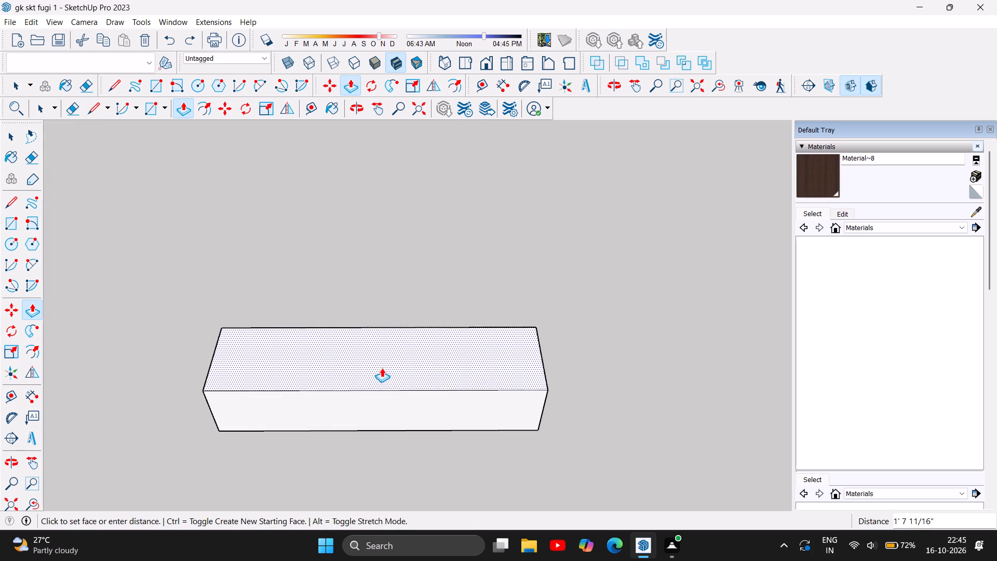
{"action": "key", "text": "7"}
{"action": "key", "text": "apostrophe"}
{"action": "key", "text": "Return"}
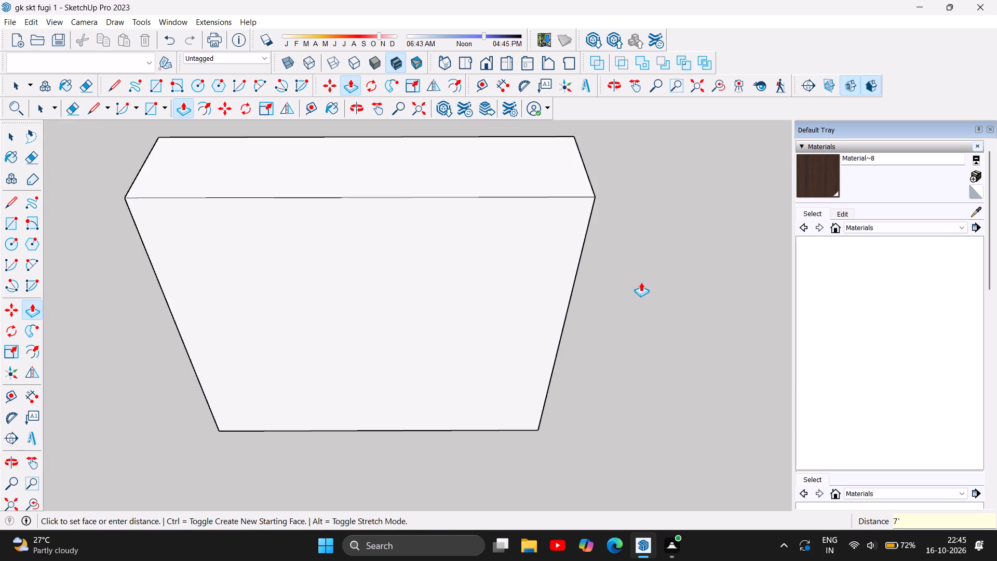
{"action": "scroll", "coordinate": [633, 310], "scroll_direction": "down", "scroll_amount": 4}
{"action": "scroll", "coordinate": [628, 418], "scroll_direction": "up", "scroll_amount": 2}
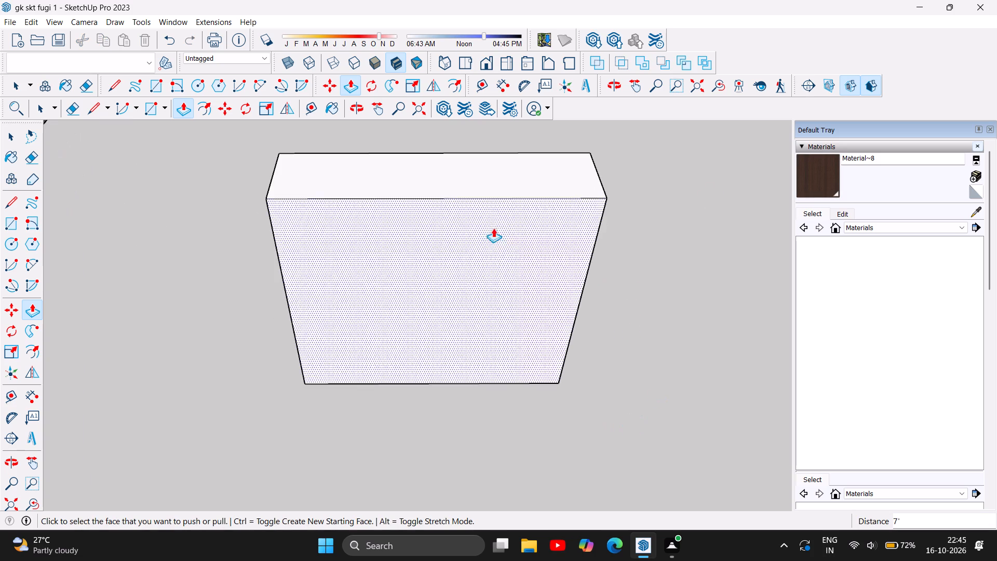
Offset the outline of the block's broad 8' by 7' front face inward by 1".
{"action": "left_click", "coordinate": [355, 104]}
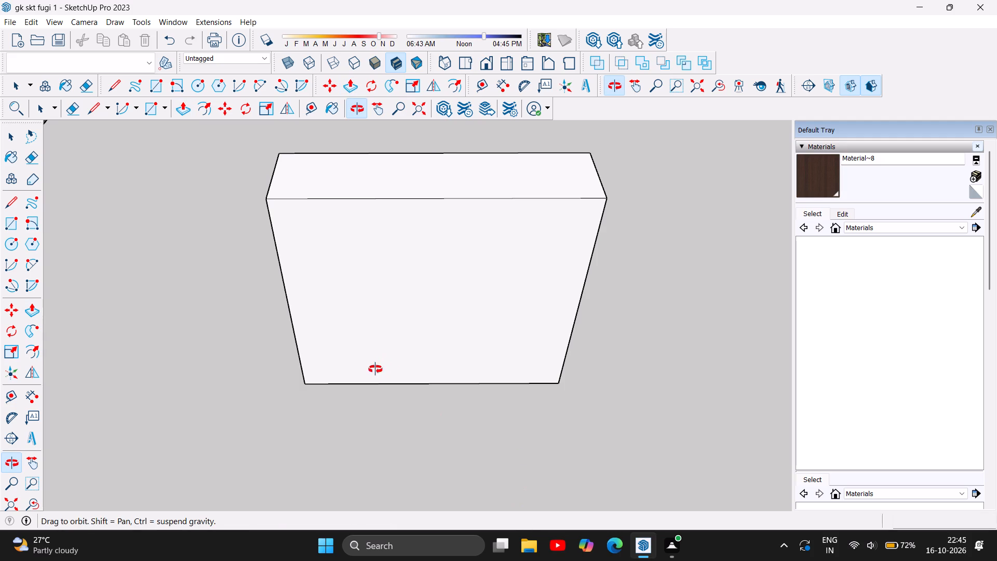
{"action": "scroll", "coordinate": [376, 378], "scroll_direction": "down", "scroll_amount": 5}
{"action": "left_click_drag", "start_coordinate": [398, 397], "coordinate": [449, 319]}
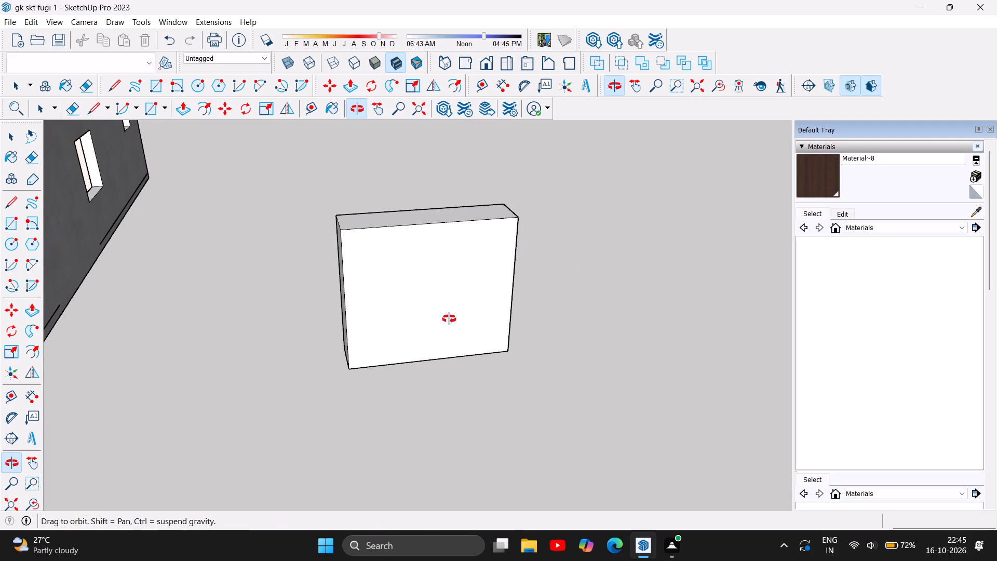
{"action": "right_click", "coordinate": [607, 340]}
{"action": "left_click", "coordinate": [581, 297]}
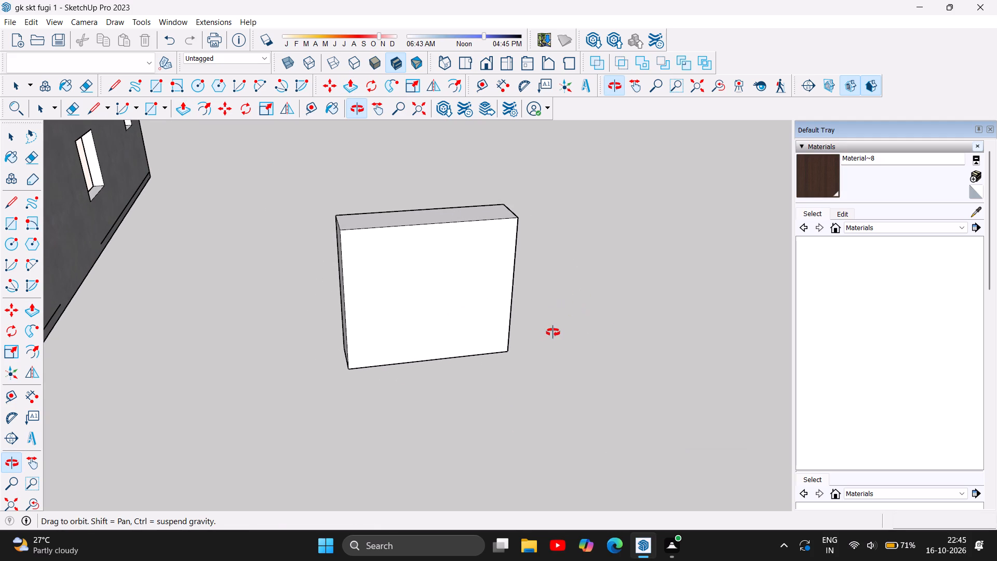
{"action": "left_click_drag", "start_coordinate": [567, 326], "coordinate": [521, 278]}
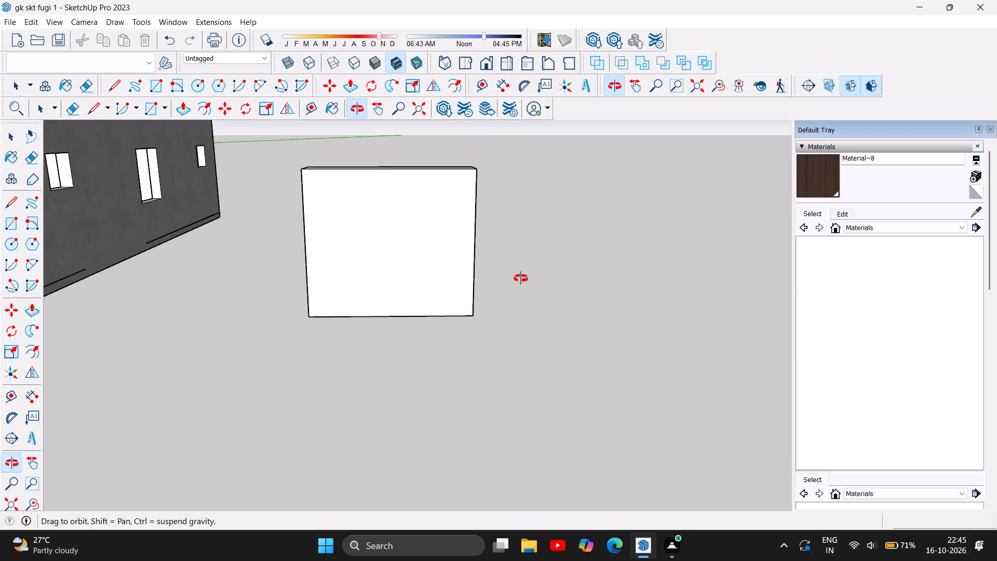
{"action": "left_click_drag", "start_coordinate": [521, 278], "coordinate": [528, 313]}
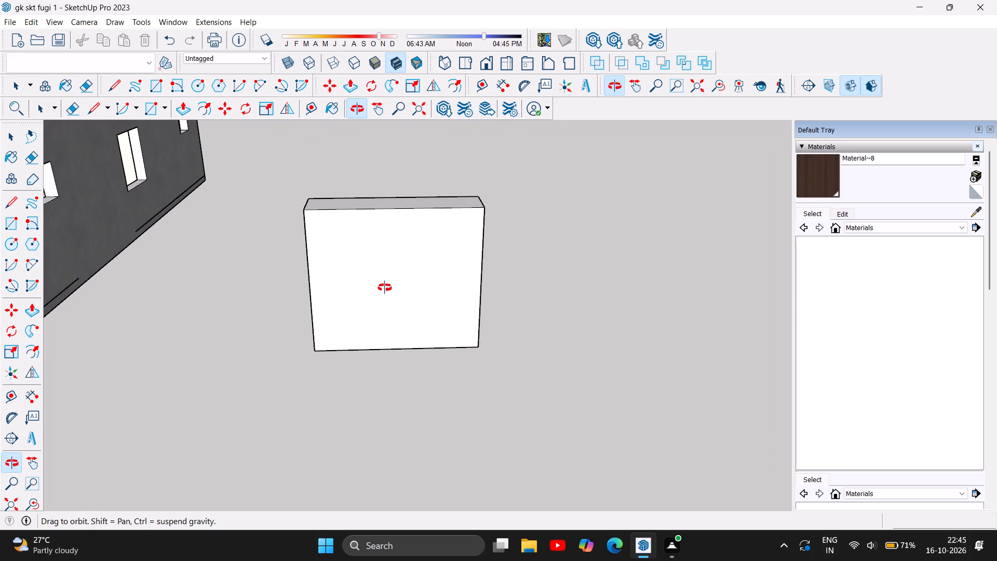
{"action": "scroll", "coordinate": [363, 259], "scroll_direction": "up", "scroll_amount": 4}
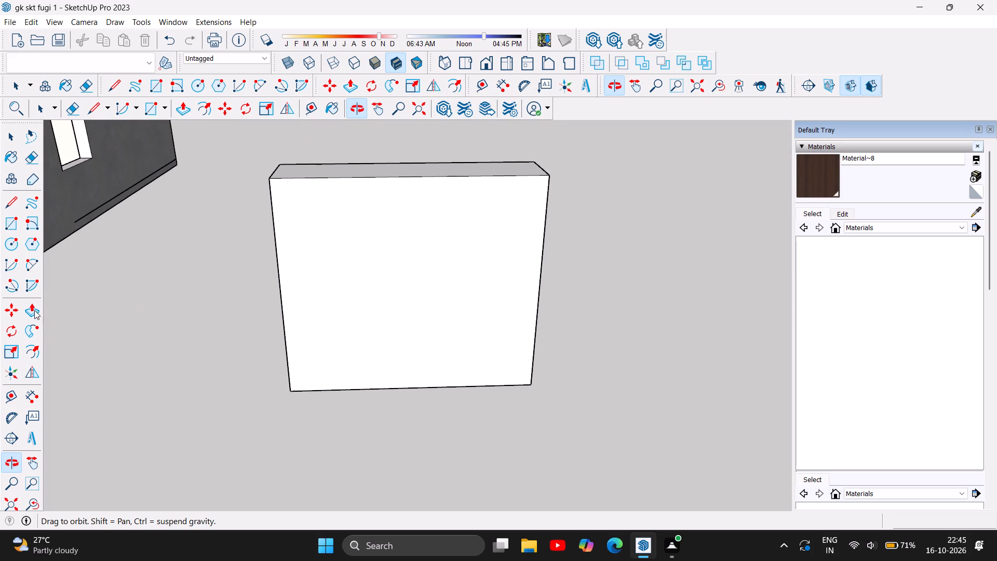
{"action": "left_click", "coordinate": [32, 354]}
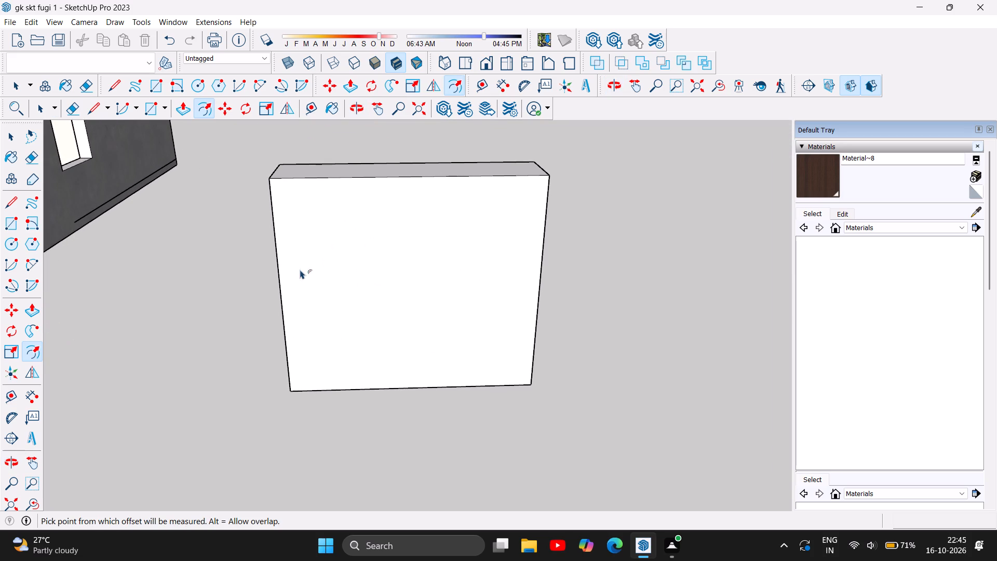
{"action": "left_click", "coordinate": [308, 258]}
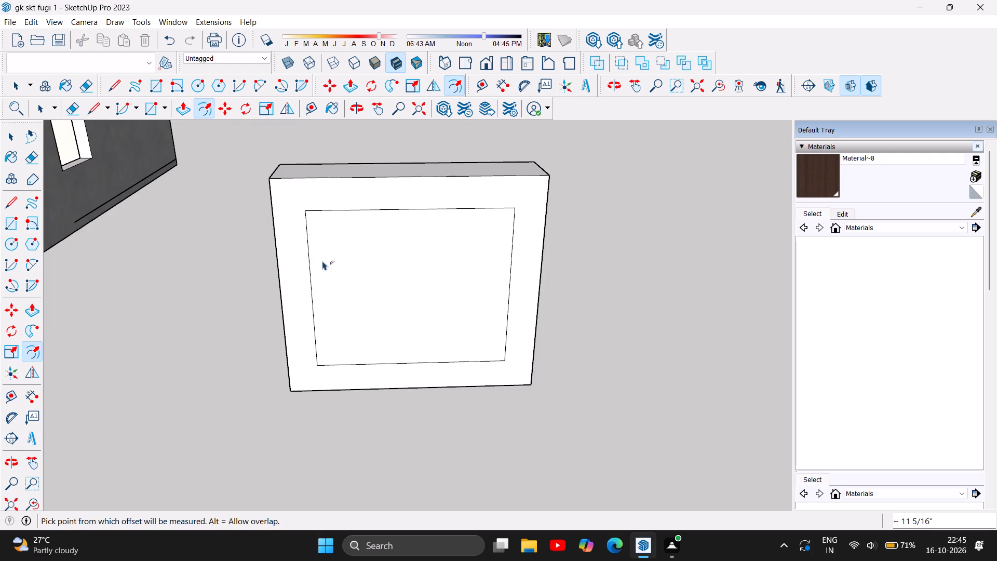
{"action": "key", "text": "ctrl+z"}
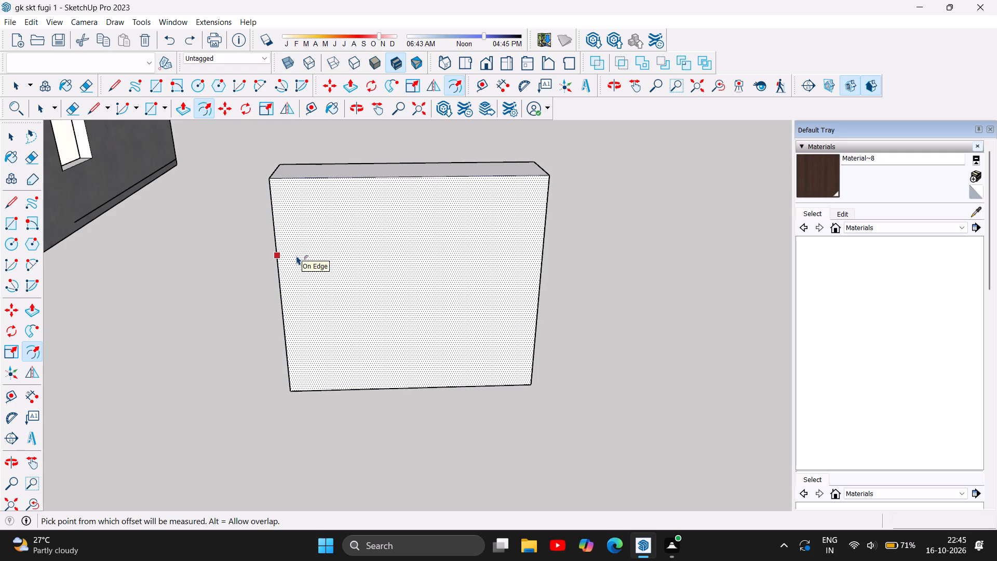
{"action": "key", "text": "1"}
{"action": "key", "text": "Return"}
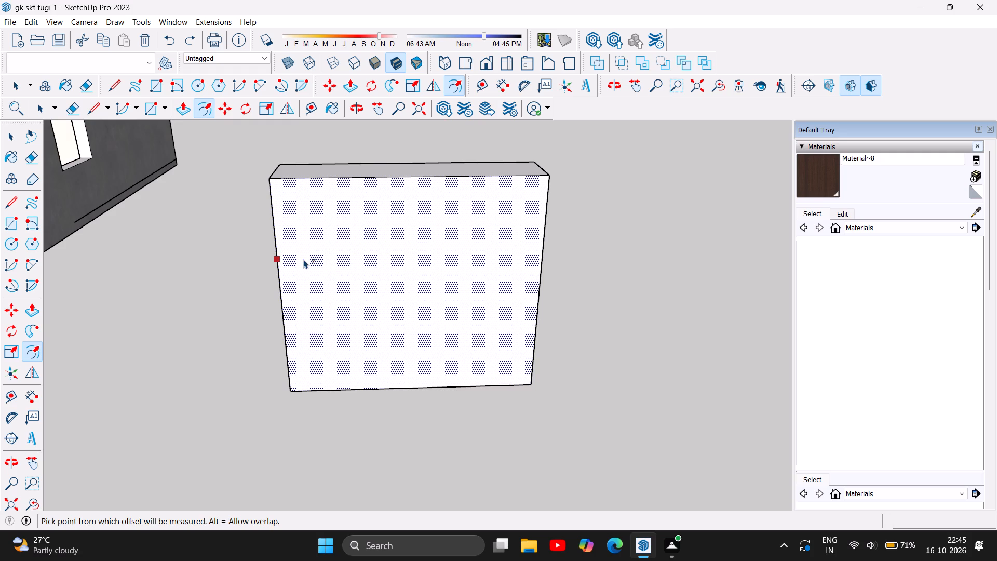
{"action": "left_click", "coordinate": [304, 259]}
{"action": "key", "text": "1"}
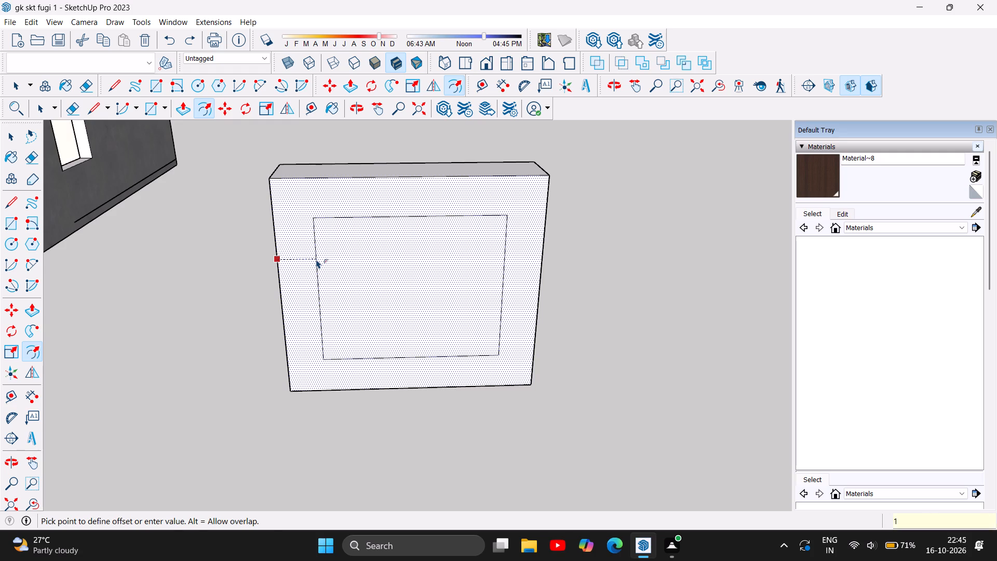
{"action": "key", "text": "Return"}
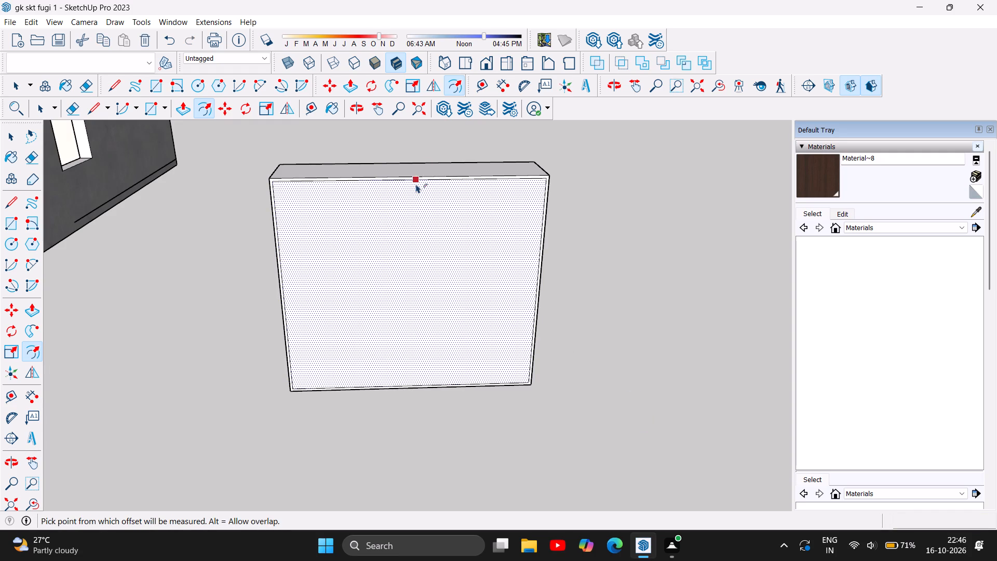
{"action": "key", "text": "Escape"}
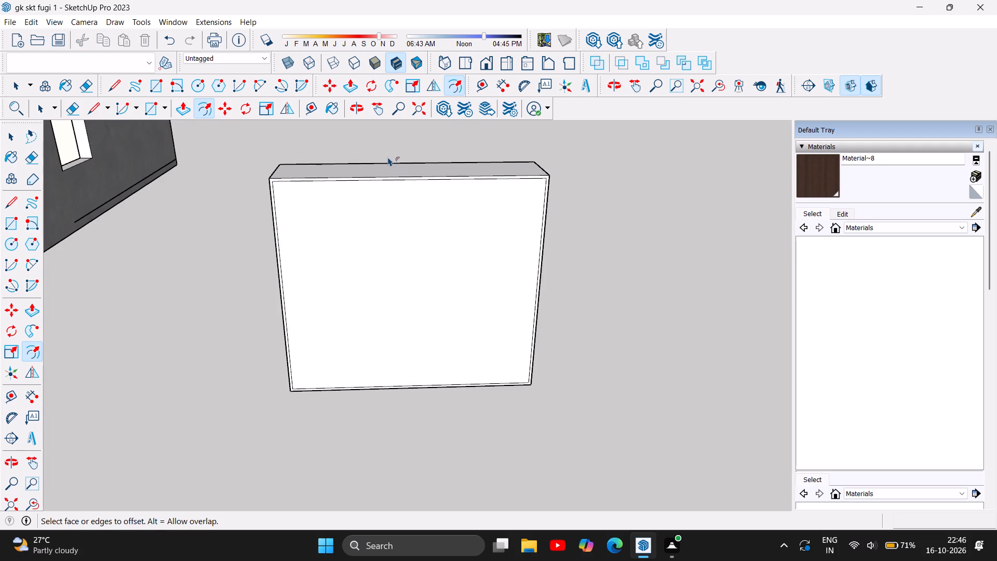
{"action": "key", "text": "Escape"}
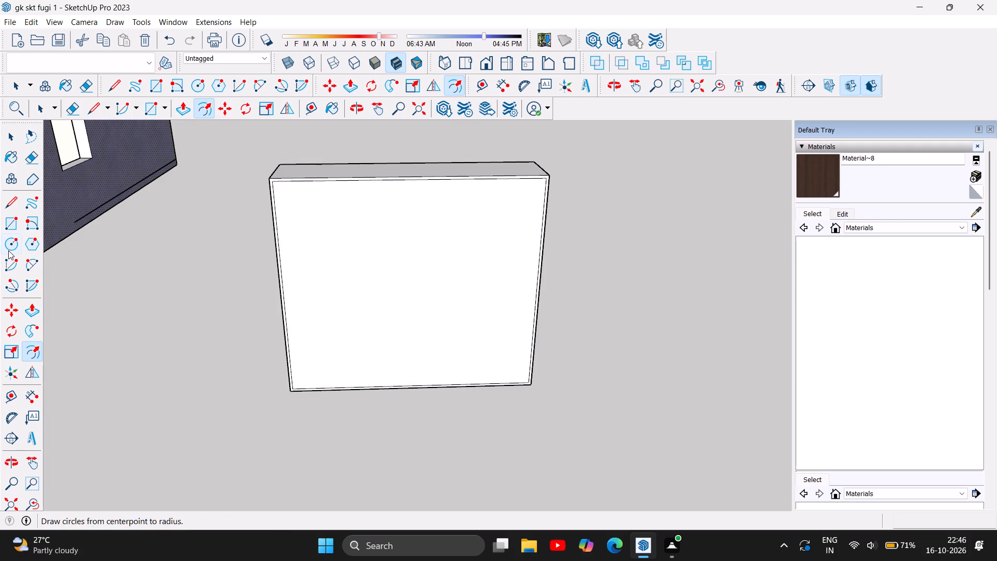
Push the inner panel of the block's front face 23" inward, leaving a thin-walled open box.
{"action": "left_click", "coordinate": [180, 105]}
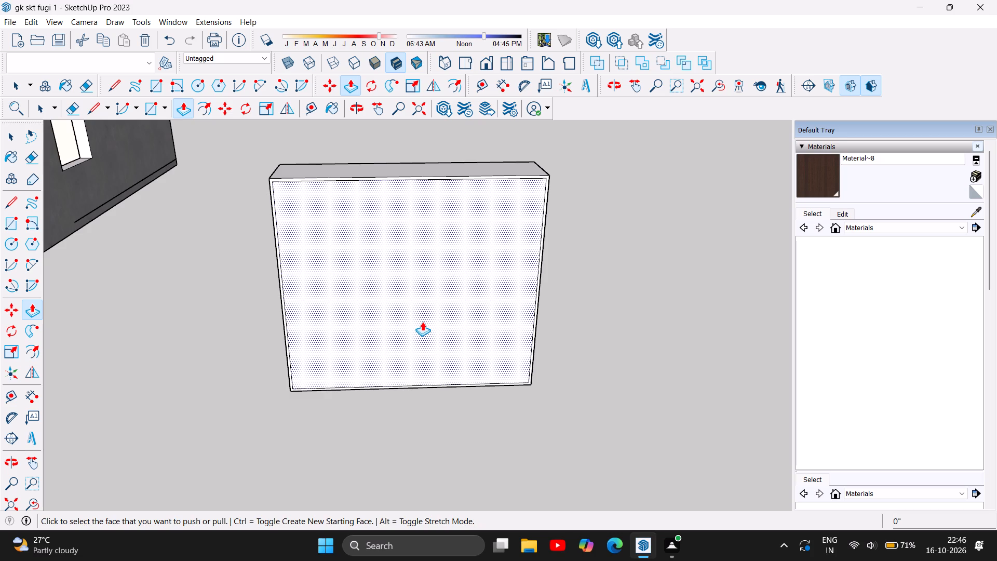
{"action": "left_click", "coordinate": [422, 322]}
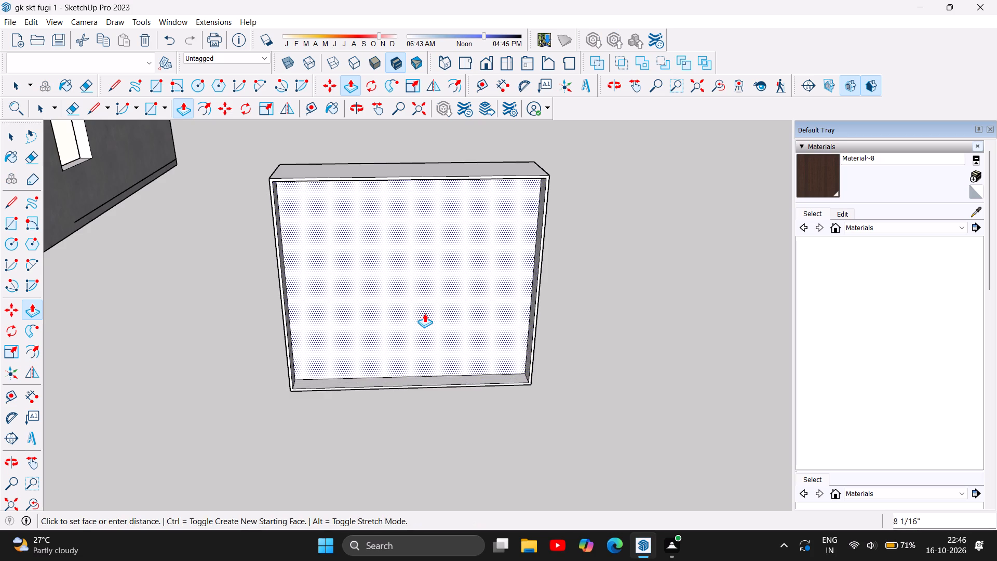
{"action": "type", "text": "23"}
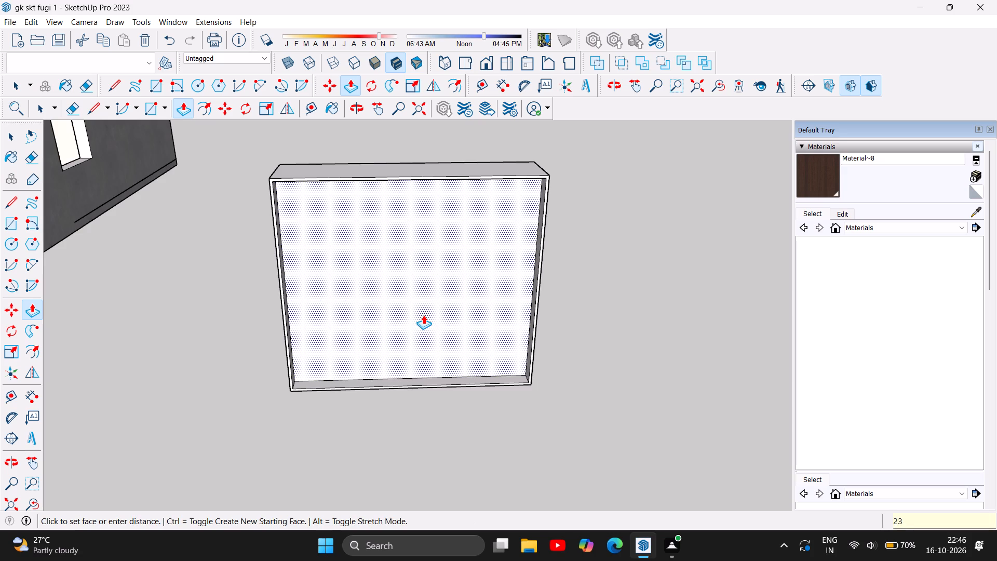
{"action": "key", "text": "Return"}
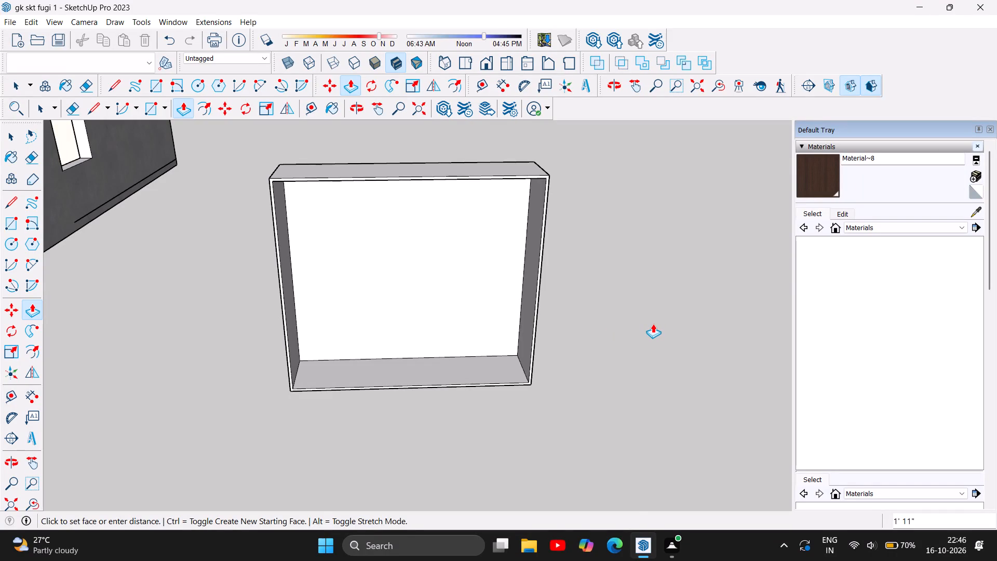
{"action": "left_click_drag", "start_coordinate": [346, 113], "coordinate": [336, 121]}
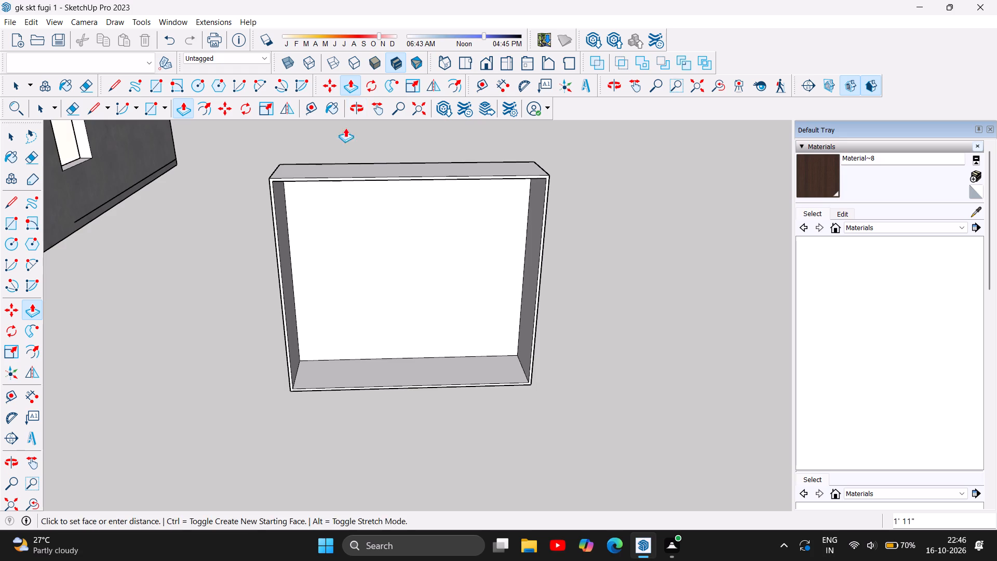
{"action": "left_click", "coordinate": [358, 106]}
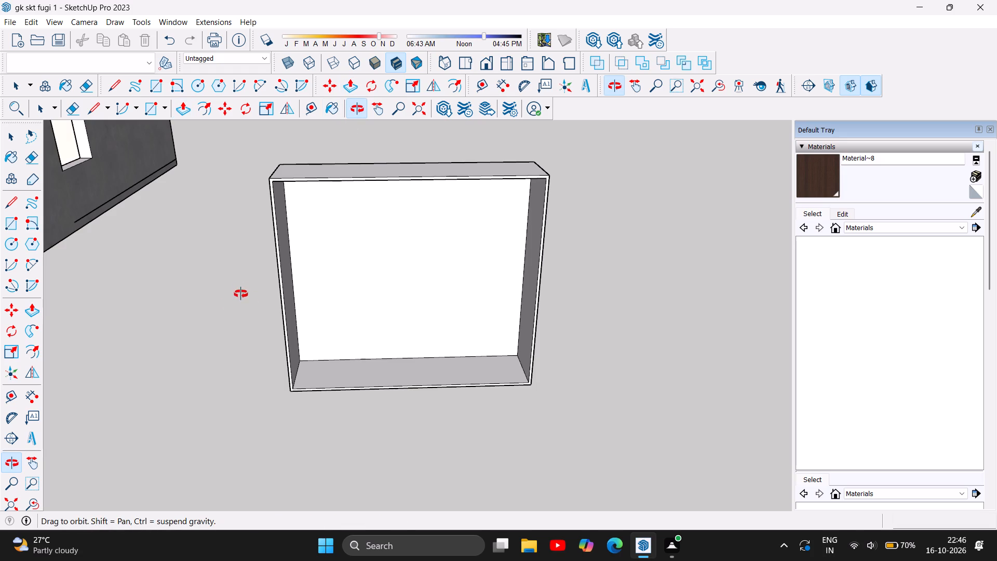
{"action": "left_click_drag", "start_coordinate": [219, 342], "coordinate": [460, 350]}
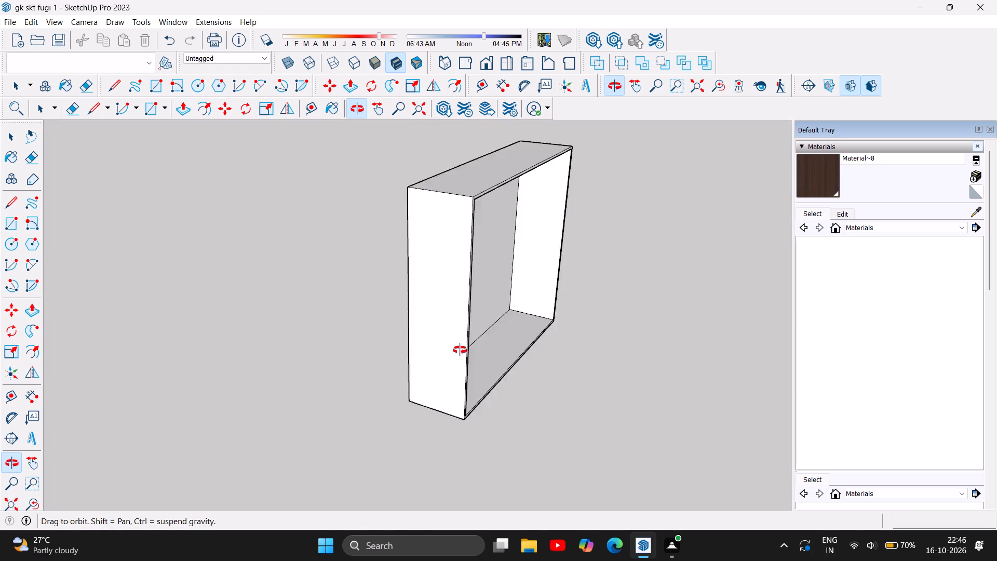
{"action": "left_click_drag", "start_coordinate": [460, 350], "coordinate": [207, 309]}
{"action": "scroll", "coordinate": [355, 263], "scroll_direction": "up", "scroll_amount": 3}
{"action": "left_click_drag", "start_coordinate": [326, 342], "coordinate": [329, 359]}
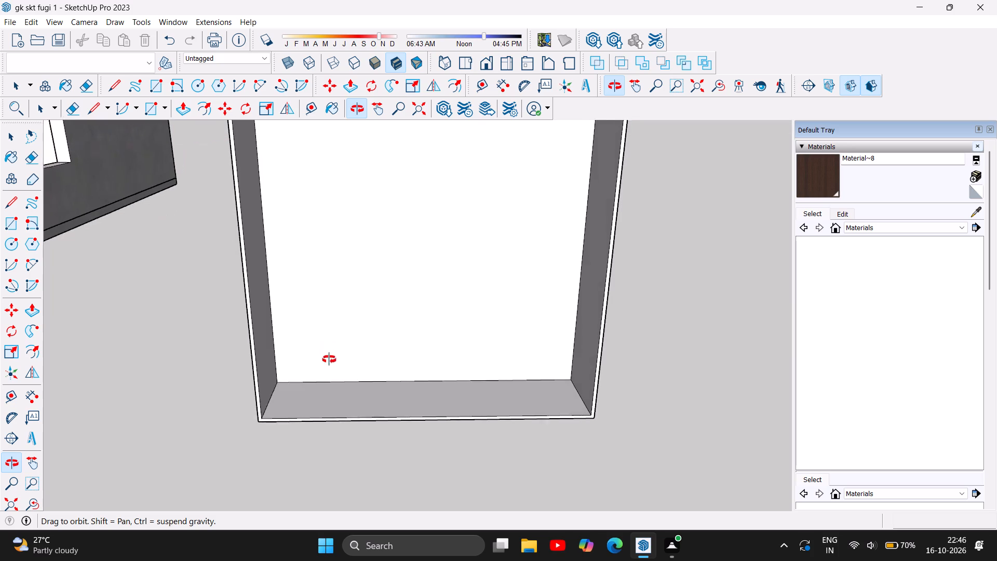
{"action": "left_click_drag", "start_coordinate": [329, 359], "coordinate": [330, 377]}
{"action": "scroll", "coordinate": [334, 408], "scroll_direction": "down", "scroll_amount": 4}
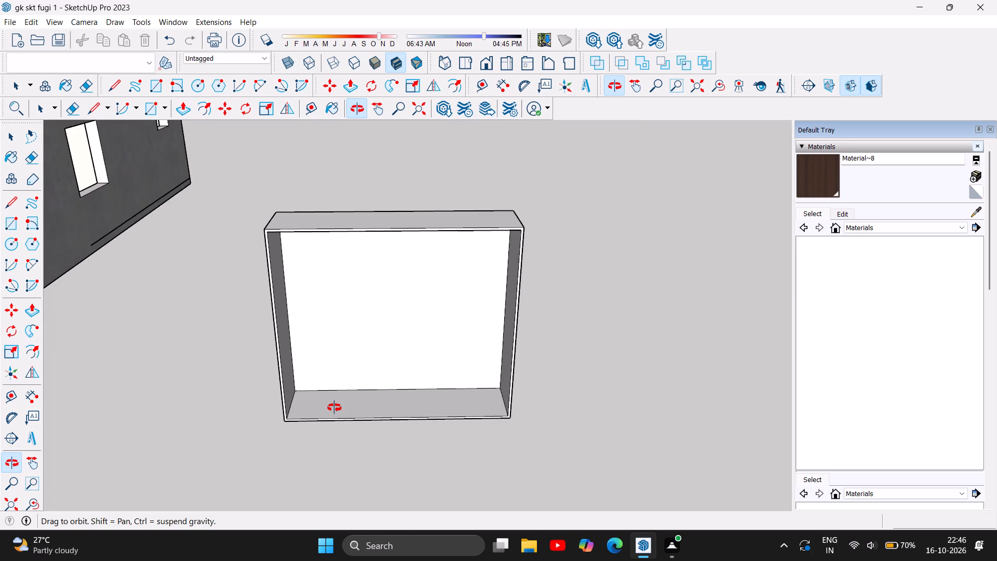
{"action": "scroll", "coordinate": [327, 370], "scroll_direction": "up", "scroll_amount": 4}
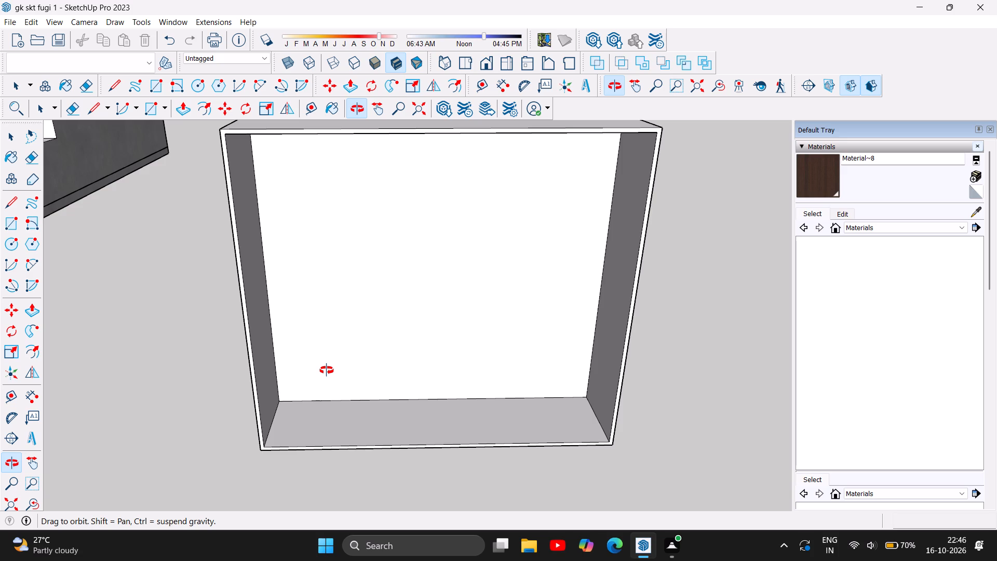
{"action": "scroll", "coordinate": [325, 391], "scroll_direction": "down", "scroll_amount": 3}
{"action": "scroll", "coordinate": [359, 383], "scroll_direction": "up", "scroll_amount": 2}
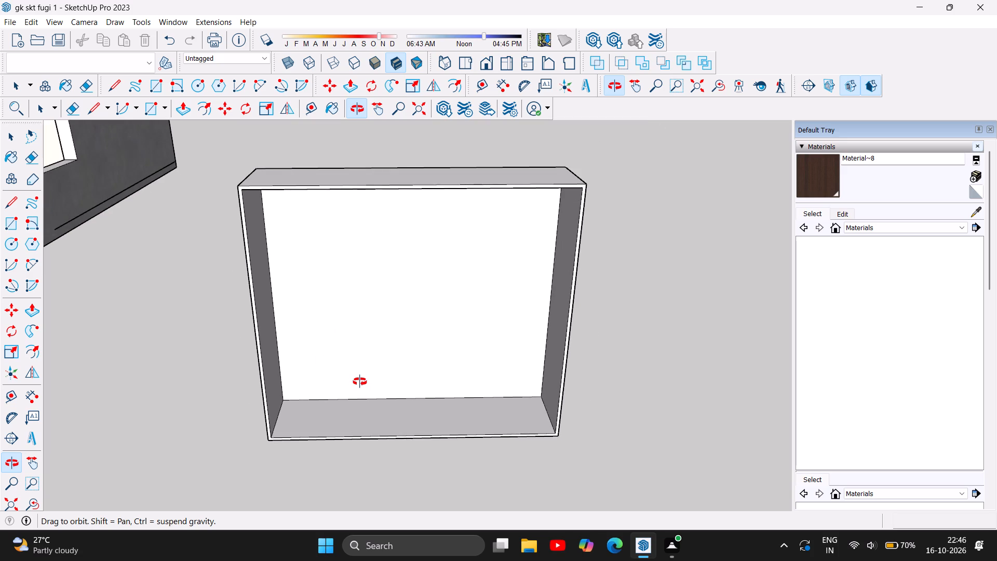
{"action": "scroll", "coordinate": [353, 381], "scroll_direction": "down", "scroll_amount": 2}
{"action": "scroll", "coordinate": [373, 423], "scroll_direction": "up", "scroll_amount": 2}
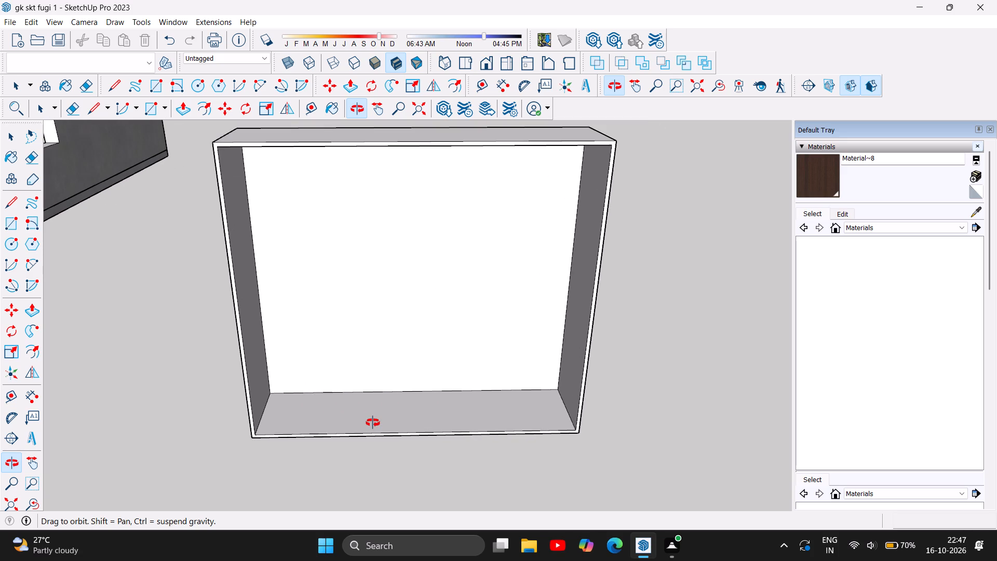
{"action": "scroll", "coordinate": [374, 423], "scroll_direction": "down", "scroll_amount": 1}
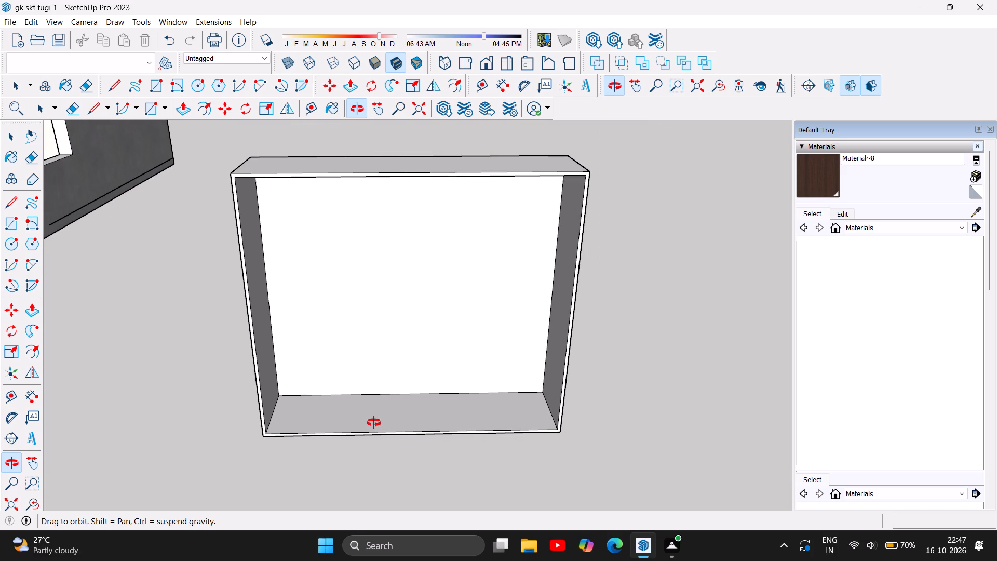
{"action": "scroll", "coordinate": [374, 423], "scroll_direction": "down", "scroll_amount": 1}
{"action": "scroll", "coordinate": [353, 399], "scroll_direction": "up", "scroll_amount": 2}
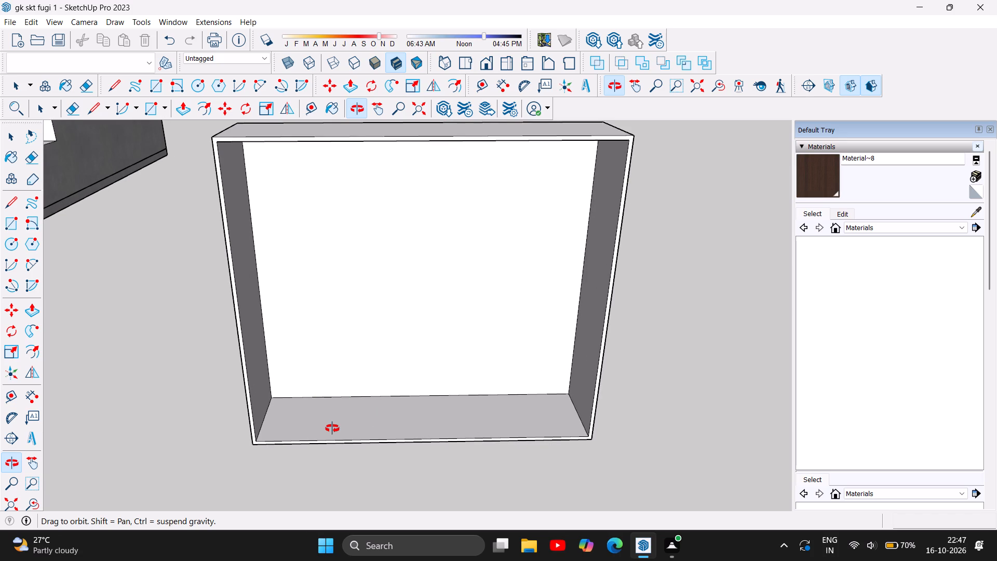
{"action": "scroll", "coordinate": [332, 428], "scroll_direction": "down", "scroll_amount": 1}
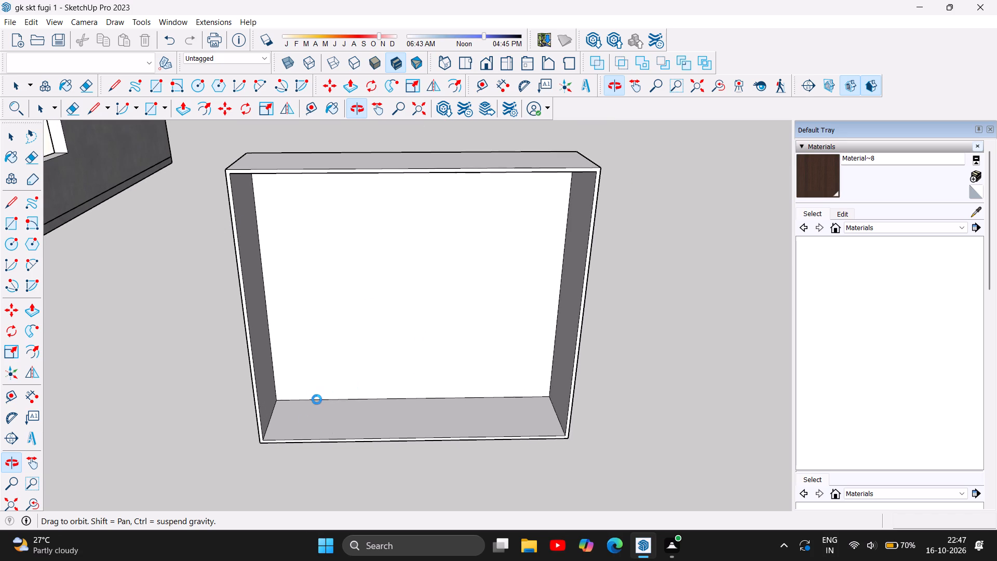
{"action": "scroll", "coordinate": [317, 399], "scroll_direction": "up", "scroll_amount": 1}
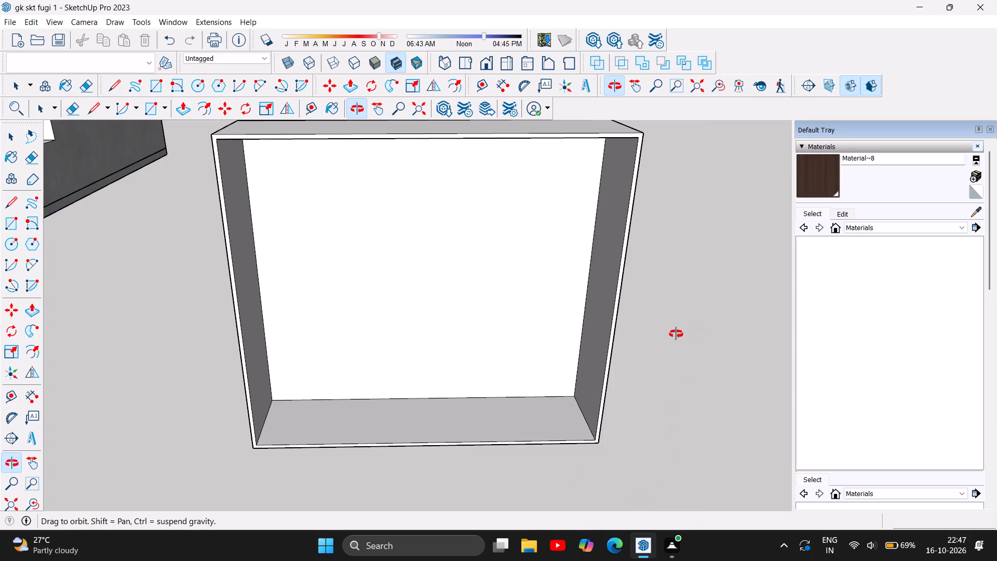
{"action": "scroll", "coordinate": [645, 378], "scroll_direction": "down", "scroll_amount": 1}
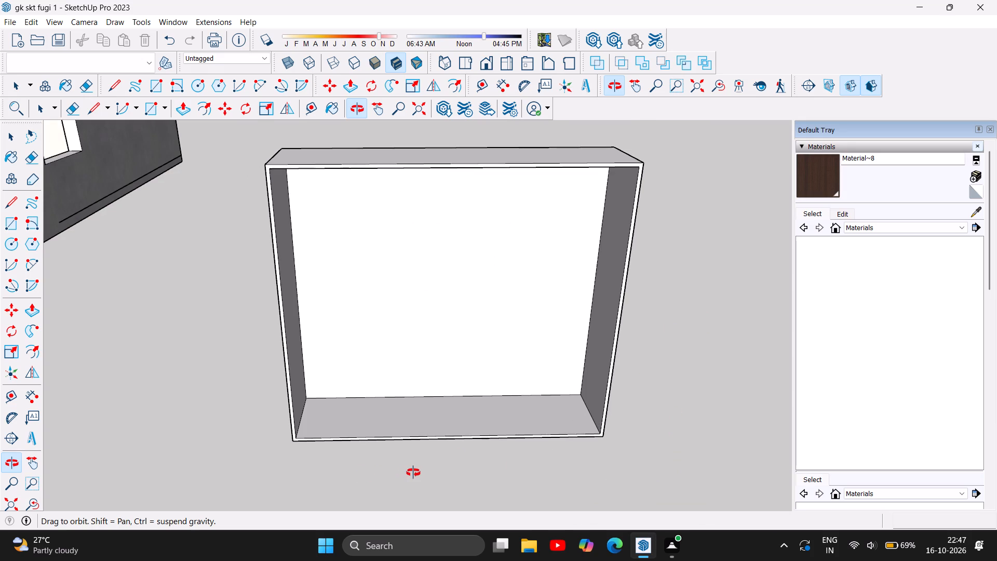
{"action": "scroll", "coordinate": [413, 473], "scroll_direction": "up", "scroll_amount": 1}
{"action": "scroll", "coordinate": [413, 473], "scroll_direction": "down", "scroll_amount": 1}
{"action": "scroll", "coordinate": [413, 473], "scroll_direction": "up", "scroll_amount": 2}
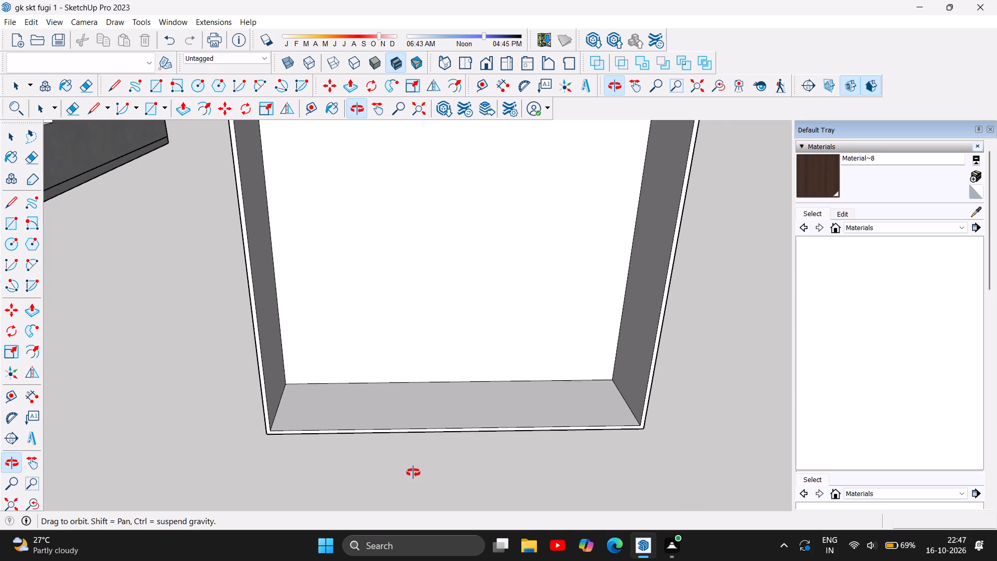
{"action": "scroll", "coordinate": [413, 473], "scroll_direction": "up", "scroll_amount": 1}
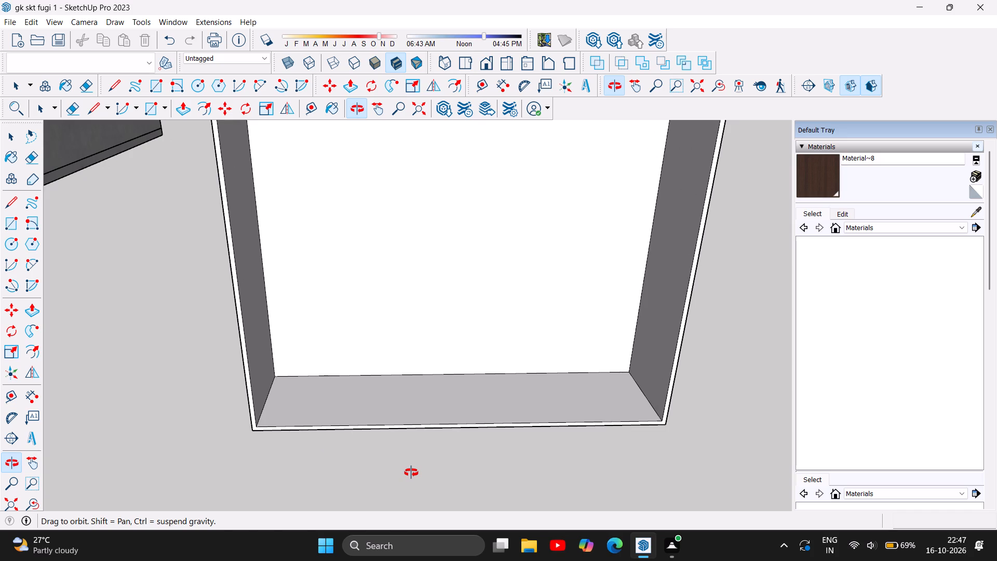
Place a guide on the box floor 2' from the inner side wall nearest the house, and a second guide 0.75" beyond it.
{"action": "key", "text": "t"}
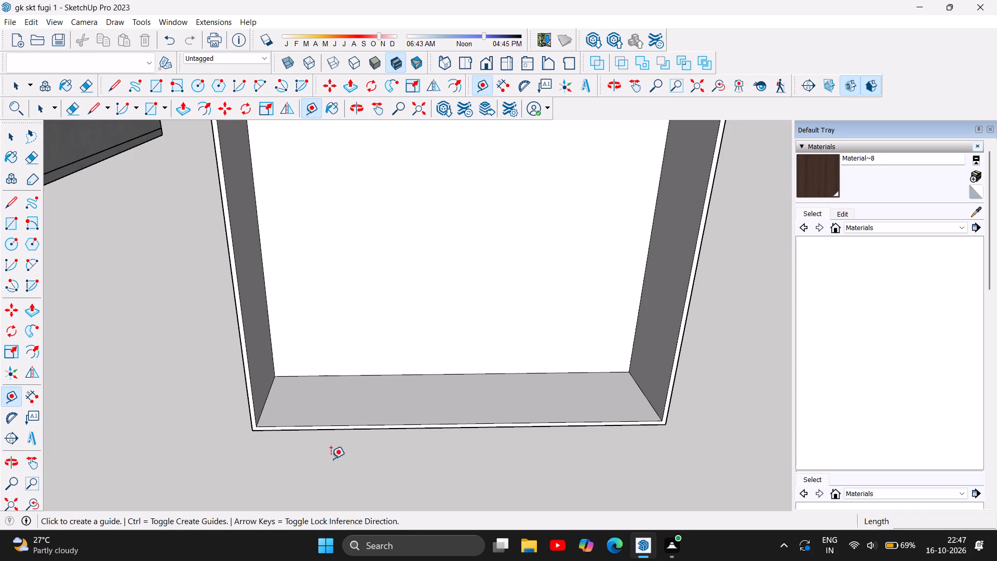
{"action": "scroll", "coordinate": [279, 424], "scroll_direction": "up", "scroll_amount": 5}
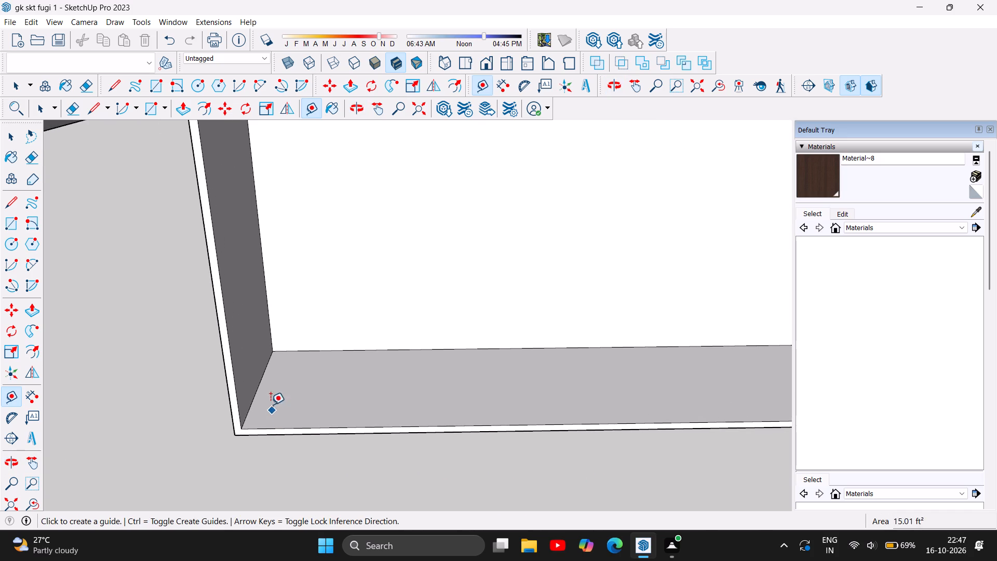
{"action": "left_click", "coordinate": [254, 394]}
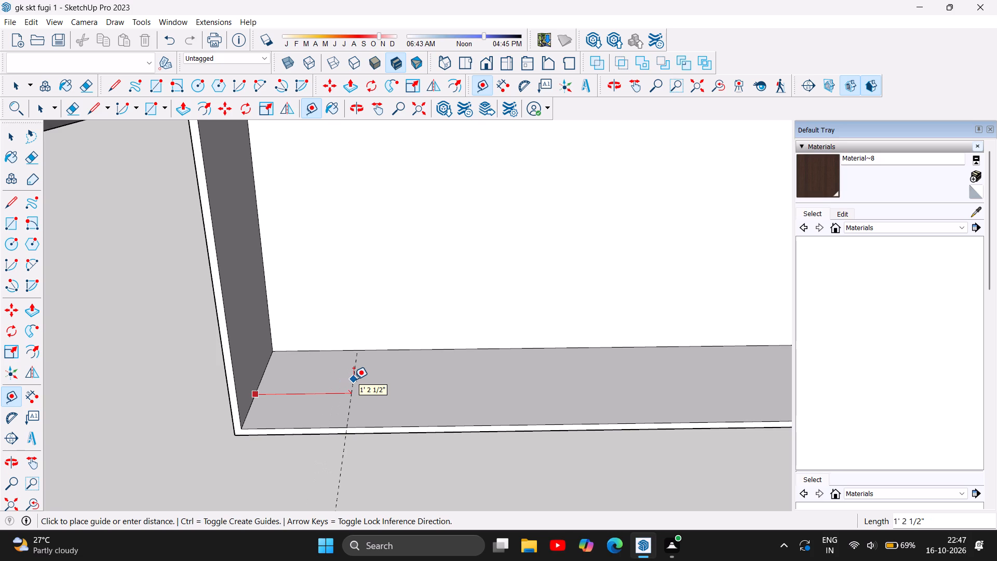
{"action": "type", "text": "2'"}
{"action": "key", "text": "Return"}
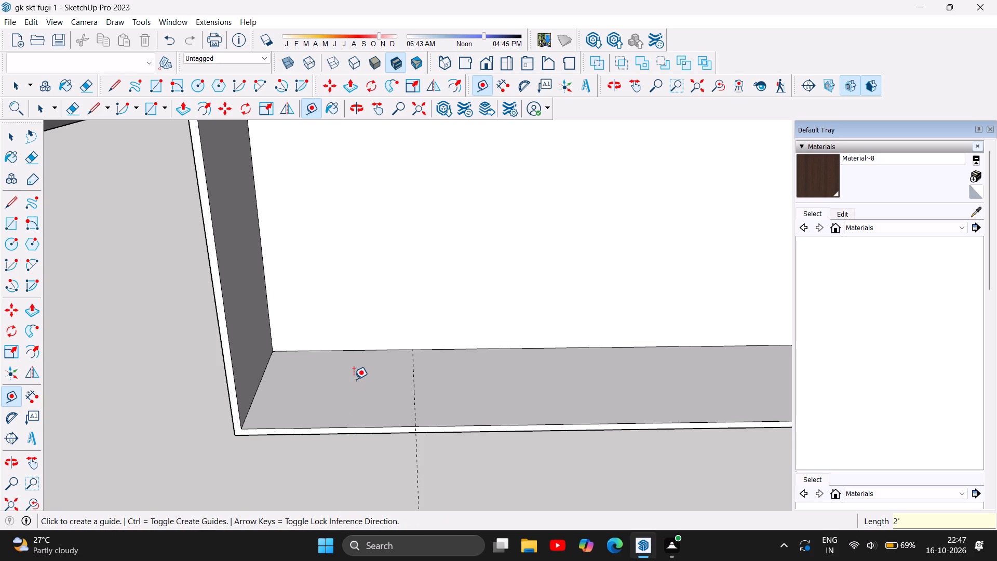
{"action": "scroll", "coordinate": [288, 401], "scroll_direction": "down", "scroll_amount": 5}
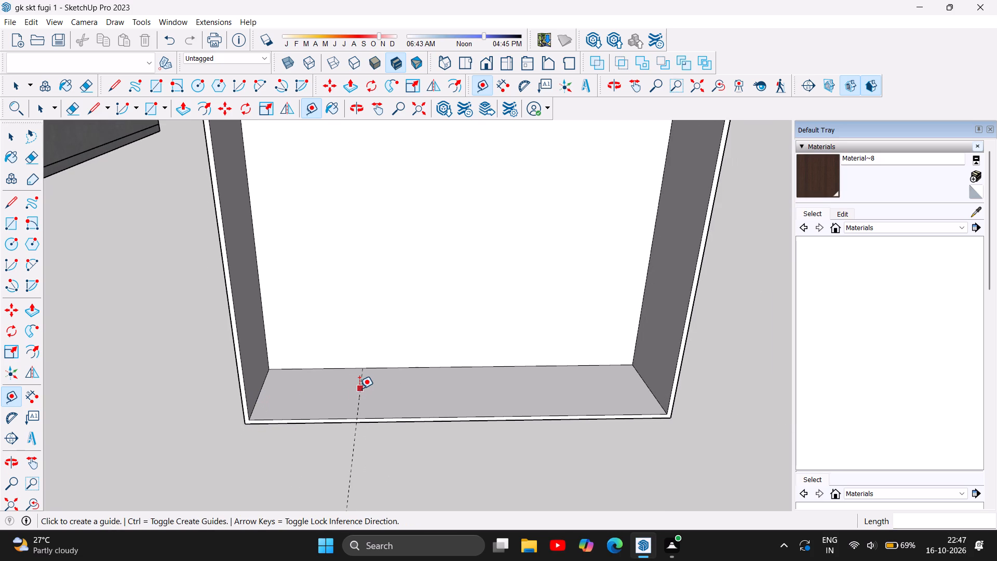
{"action": "left_click", "coordinate": [359, 389]}
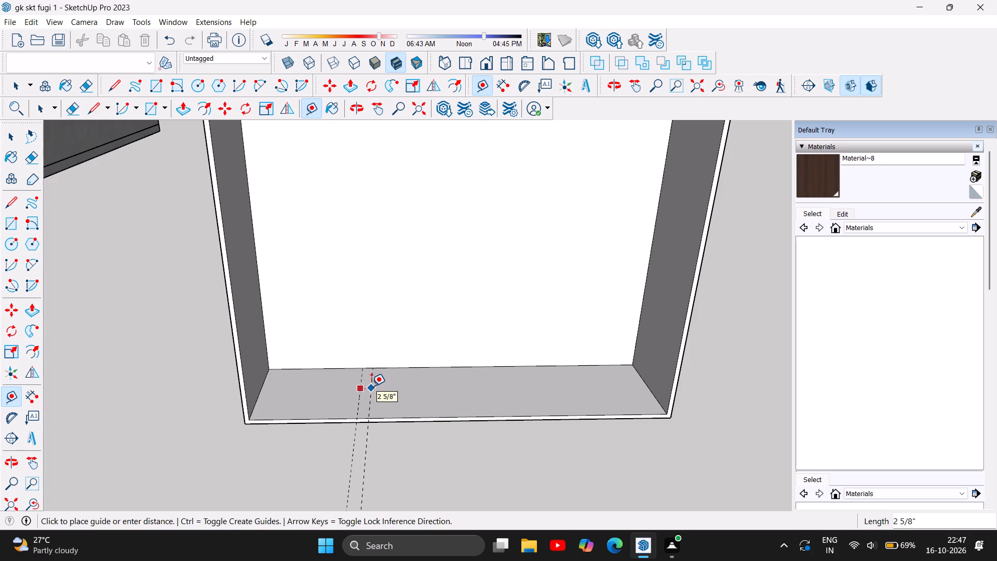
{"action": "type", "text": "0.75"}
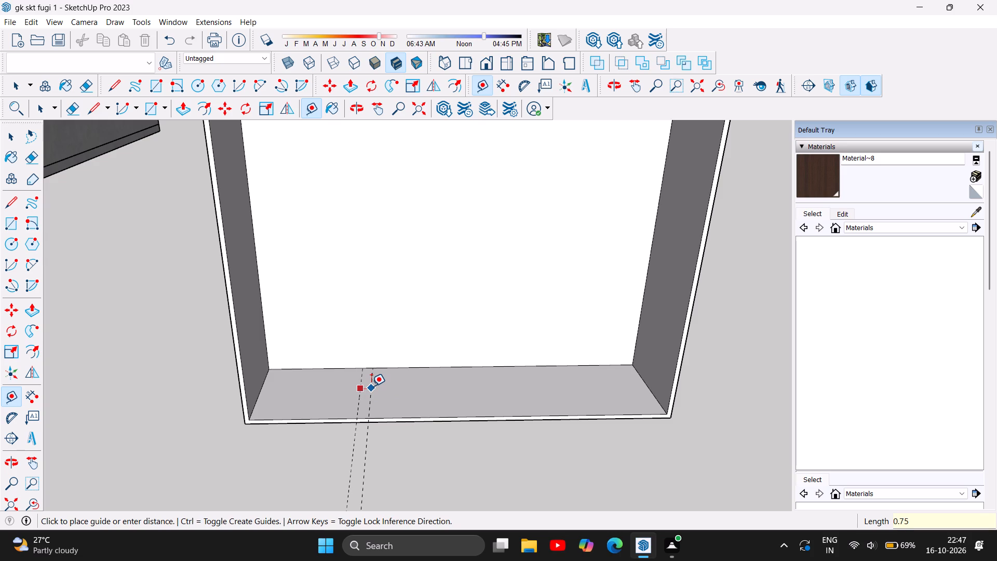
{"action": "key", "text": "Return"}
Place a guide 23' from the second guide of the pair on the box floor.
{"action": "left_click", "coordinate": [362, 386]}
{"action": "type", "text": "2'"}
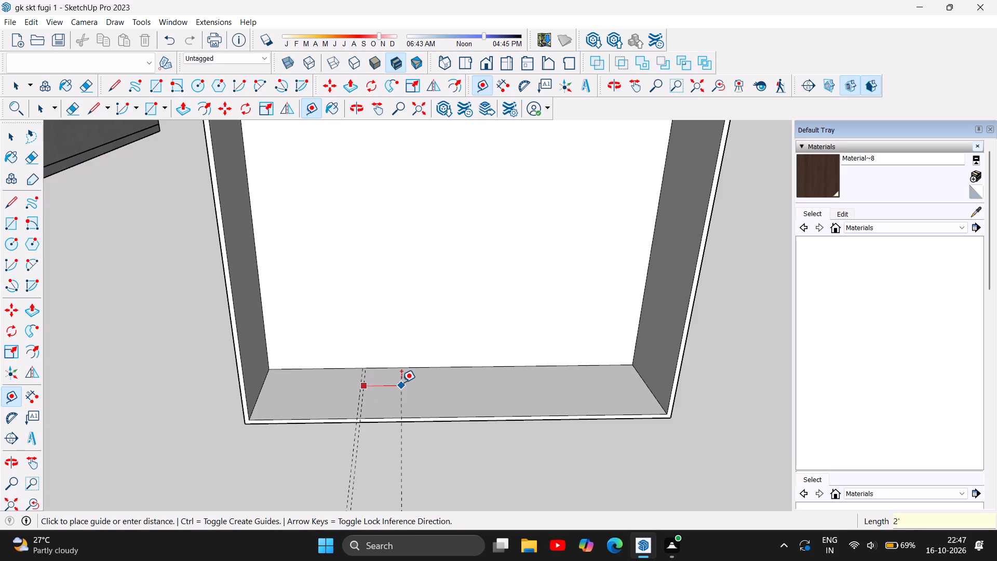
{"action": "key", "text": "BackSpace"}
{"action": "type", "text": "3'"}
{"action": "key", "text": "Return"}
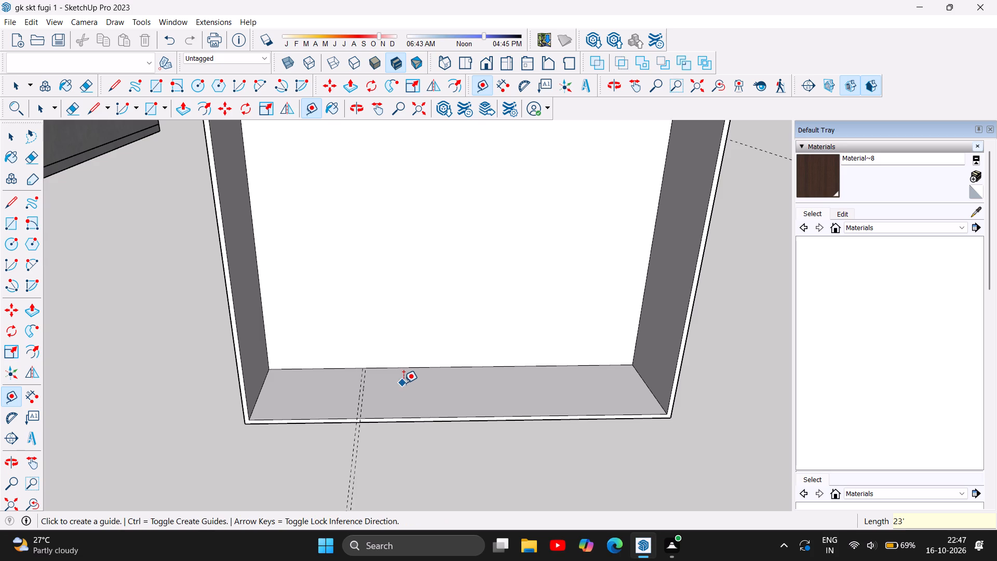
Place a guide on the box floor 3' beyond the first guide pair, and another guide 0.75" beyond that one.
{"action": "left_click", "coordinate": [365, 388]}
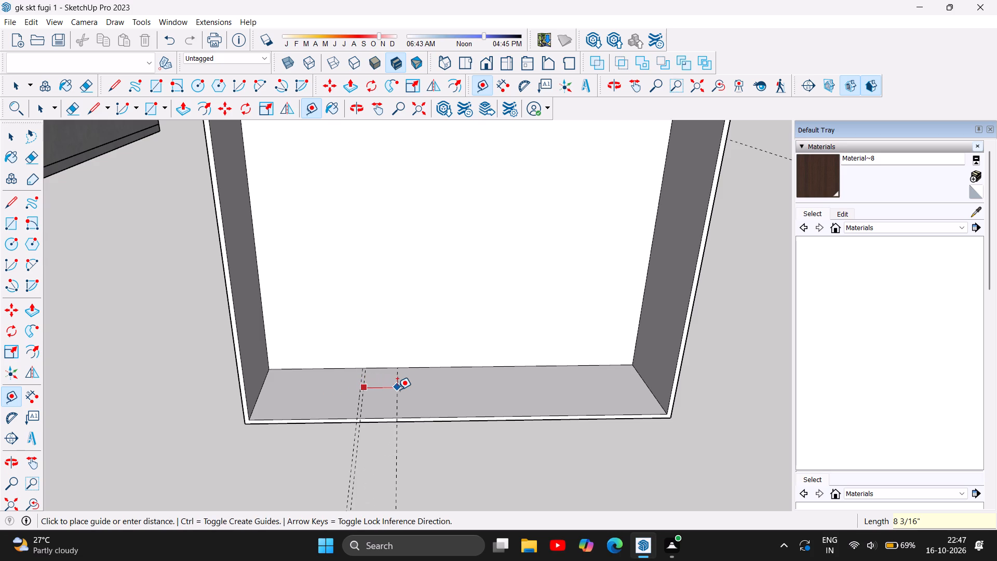
{"action": "type", "text": "3'"}
{"action": "key", "text": "Return"}
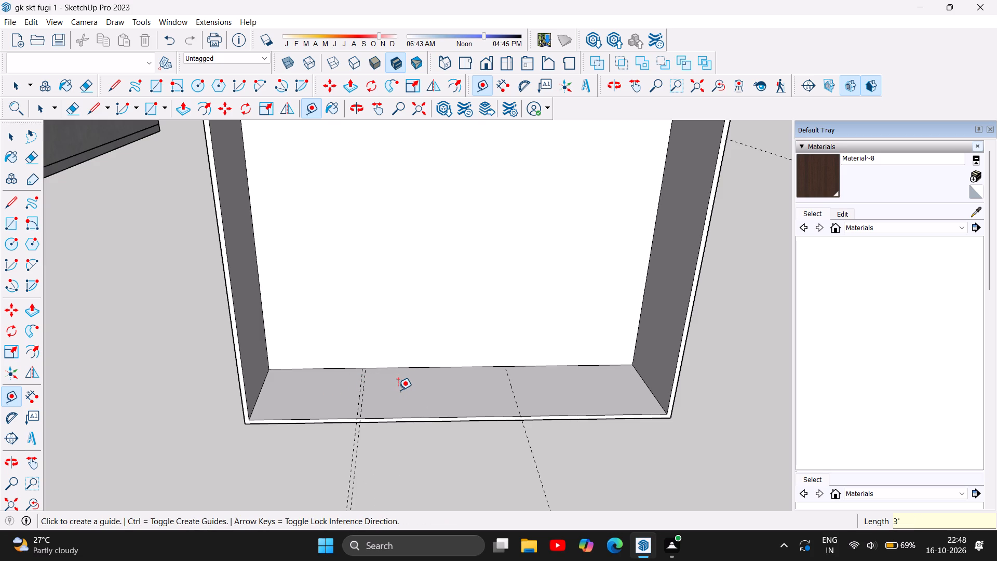
{"action": "left_click", "coordinate": [519, 398]}
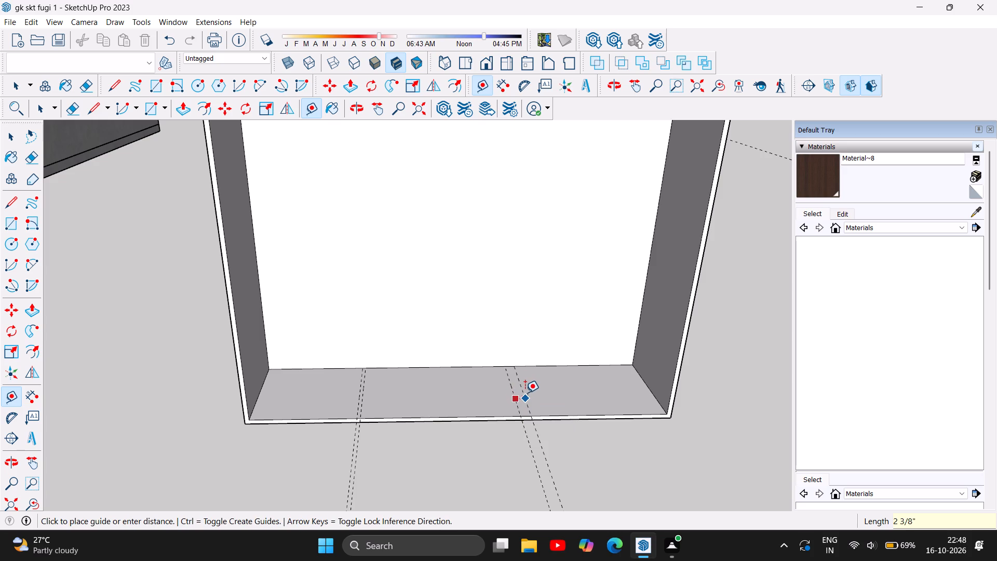
{"action": "type", "text": "0.75"}
{"action": "key", "text": "Return"}
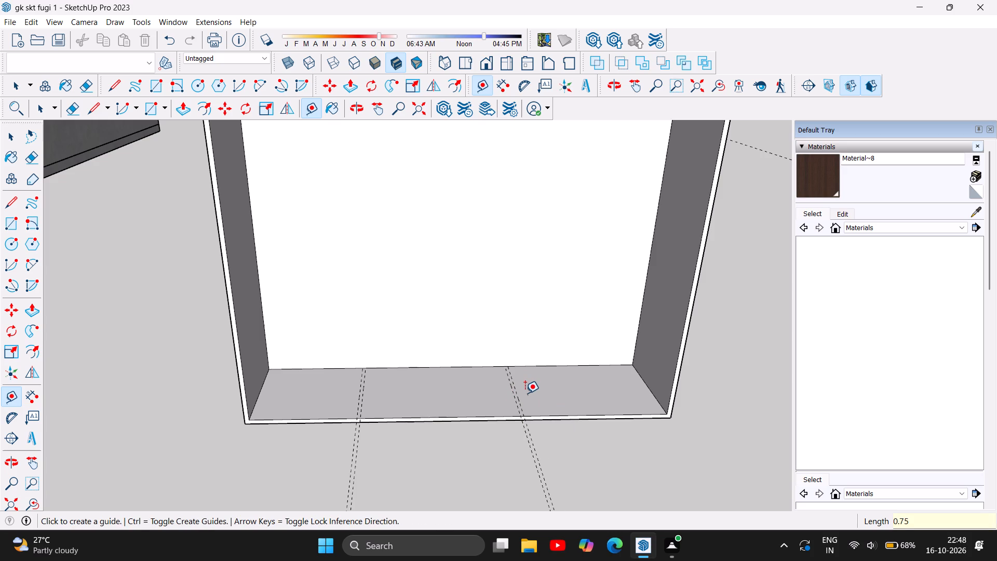
Place a guide on the box floor 2' beyond the second guide pair, towards the far side wall.
{"action": "scroll", "coordinate": [532, 386], "scroll_direction": "up", "scroll_amount": 5}
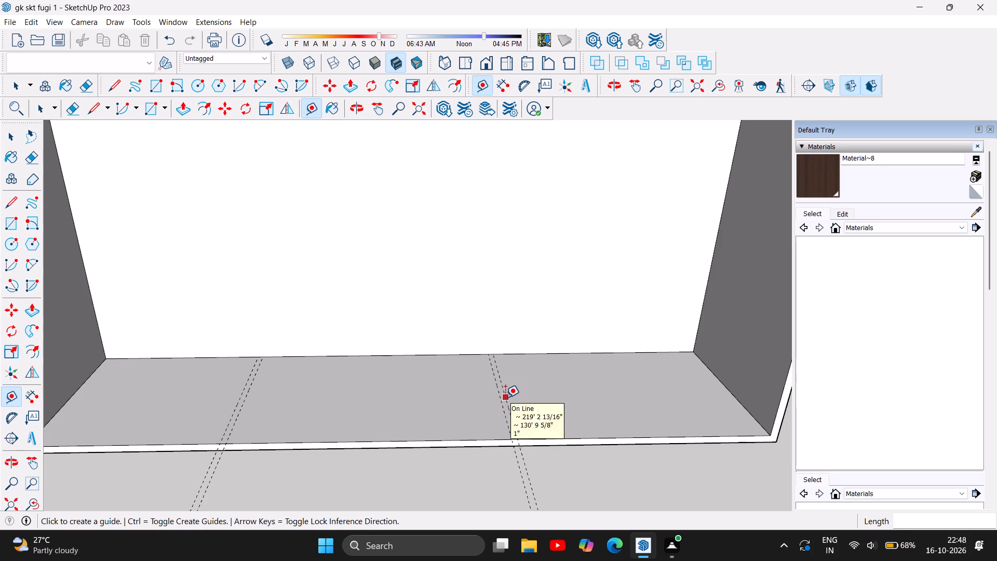
{"action": "left_click", "coordinate": [505, 397]}
{"action": "type", "text": "2'"}
{"action": "key", "text": "Return"}
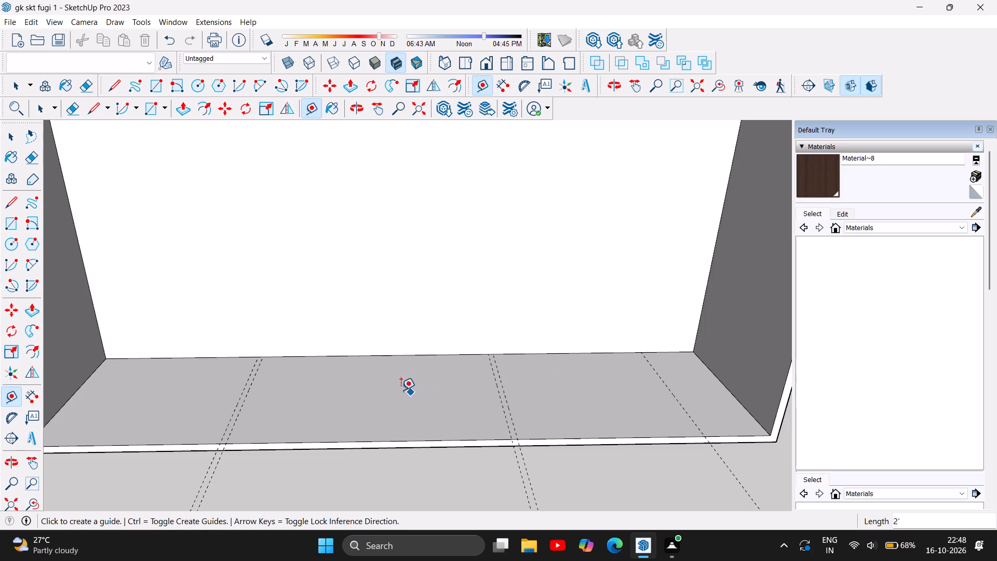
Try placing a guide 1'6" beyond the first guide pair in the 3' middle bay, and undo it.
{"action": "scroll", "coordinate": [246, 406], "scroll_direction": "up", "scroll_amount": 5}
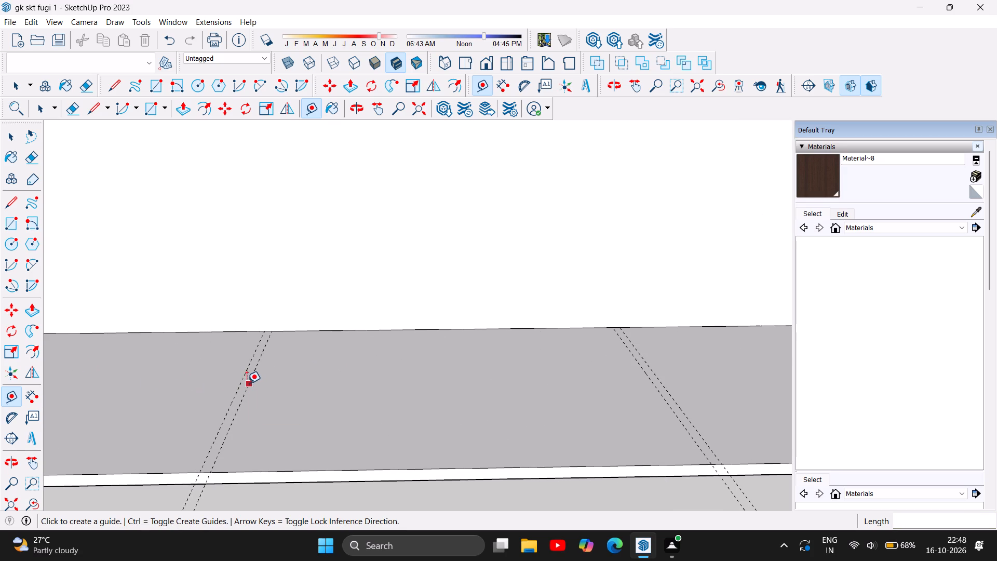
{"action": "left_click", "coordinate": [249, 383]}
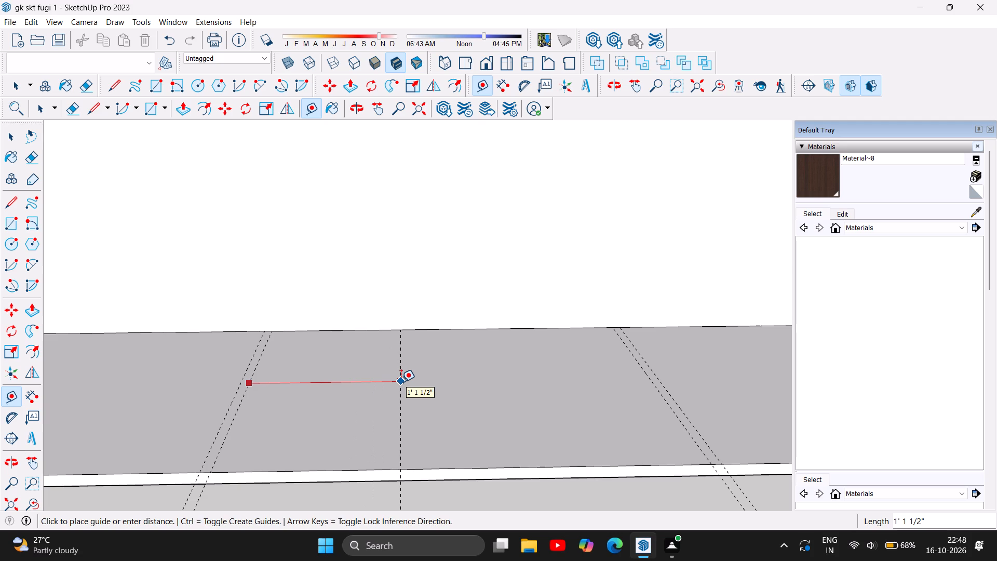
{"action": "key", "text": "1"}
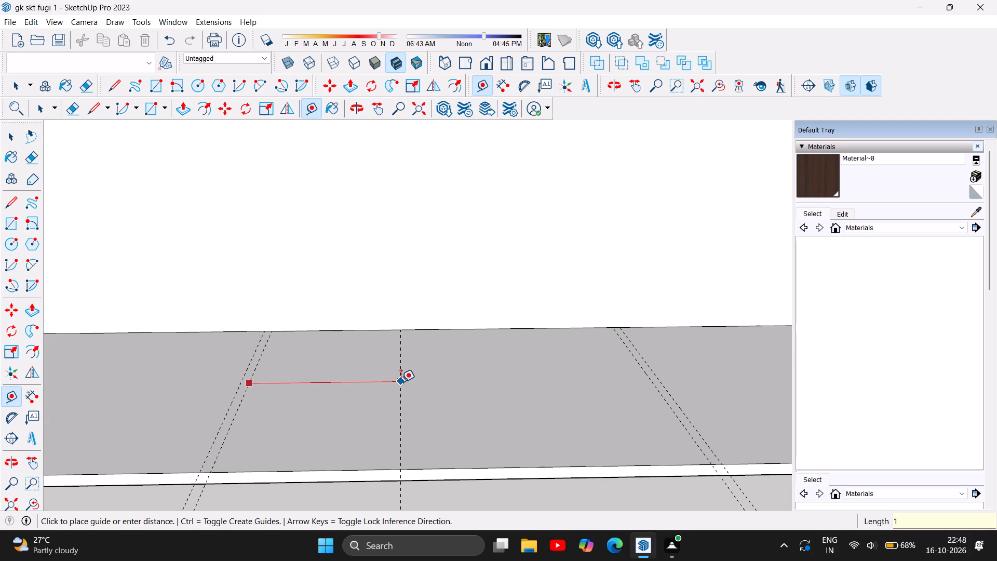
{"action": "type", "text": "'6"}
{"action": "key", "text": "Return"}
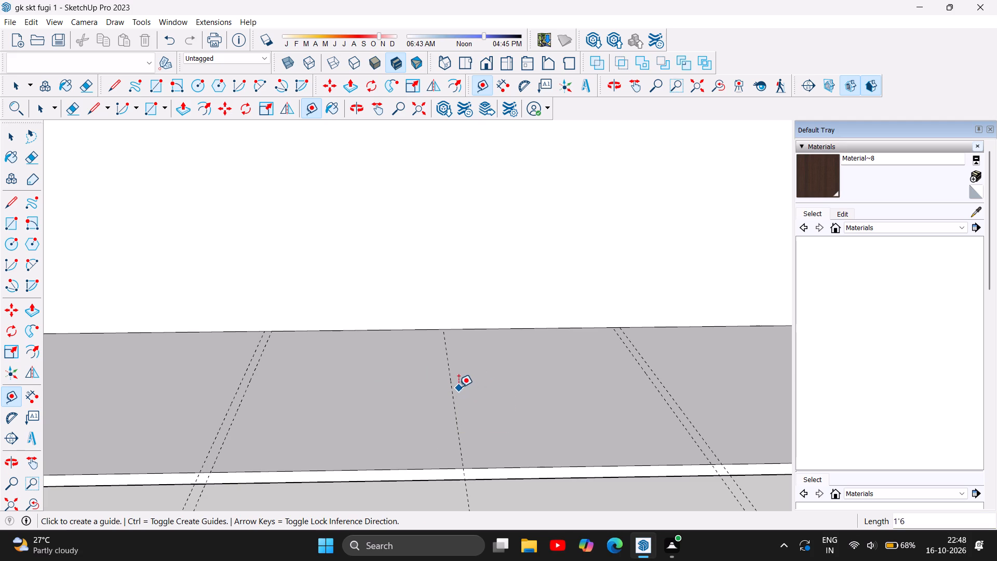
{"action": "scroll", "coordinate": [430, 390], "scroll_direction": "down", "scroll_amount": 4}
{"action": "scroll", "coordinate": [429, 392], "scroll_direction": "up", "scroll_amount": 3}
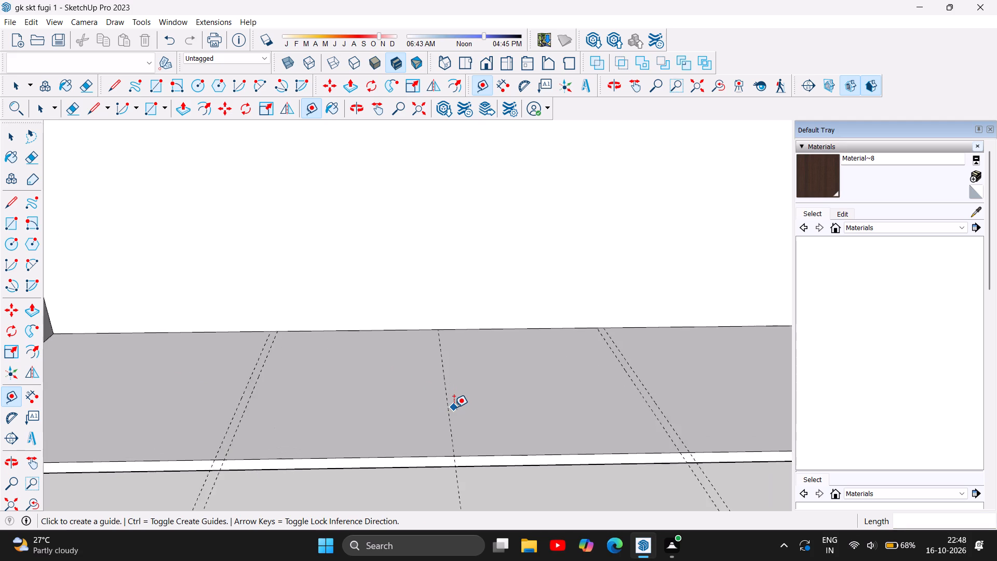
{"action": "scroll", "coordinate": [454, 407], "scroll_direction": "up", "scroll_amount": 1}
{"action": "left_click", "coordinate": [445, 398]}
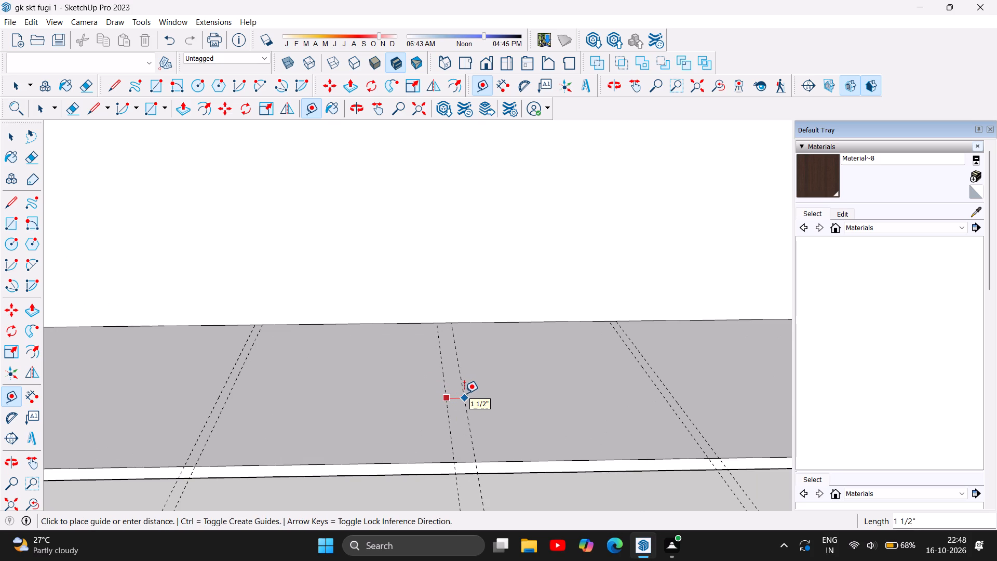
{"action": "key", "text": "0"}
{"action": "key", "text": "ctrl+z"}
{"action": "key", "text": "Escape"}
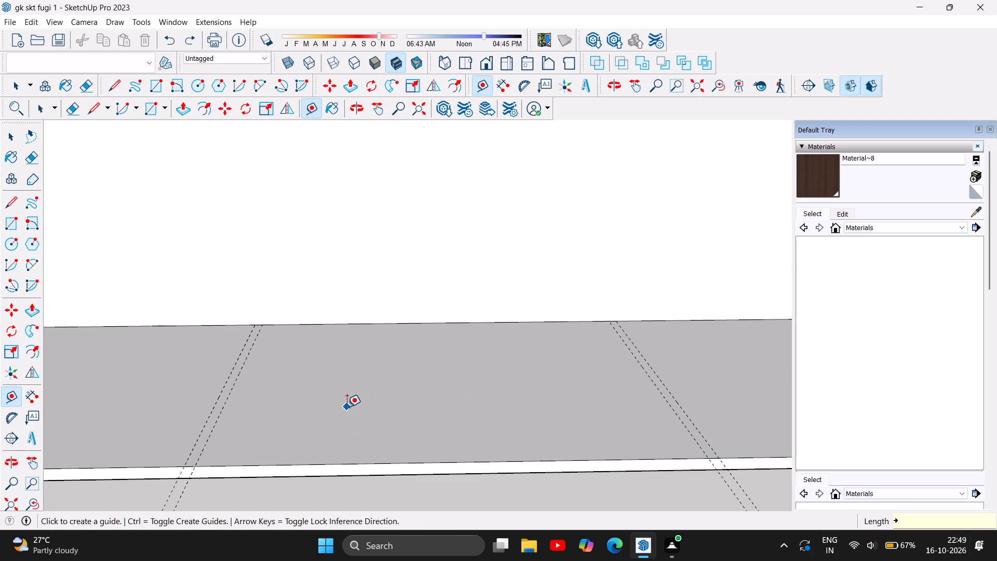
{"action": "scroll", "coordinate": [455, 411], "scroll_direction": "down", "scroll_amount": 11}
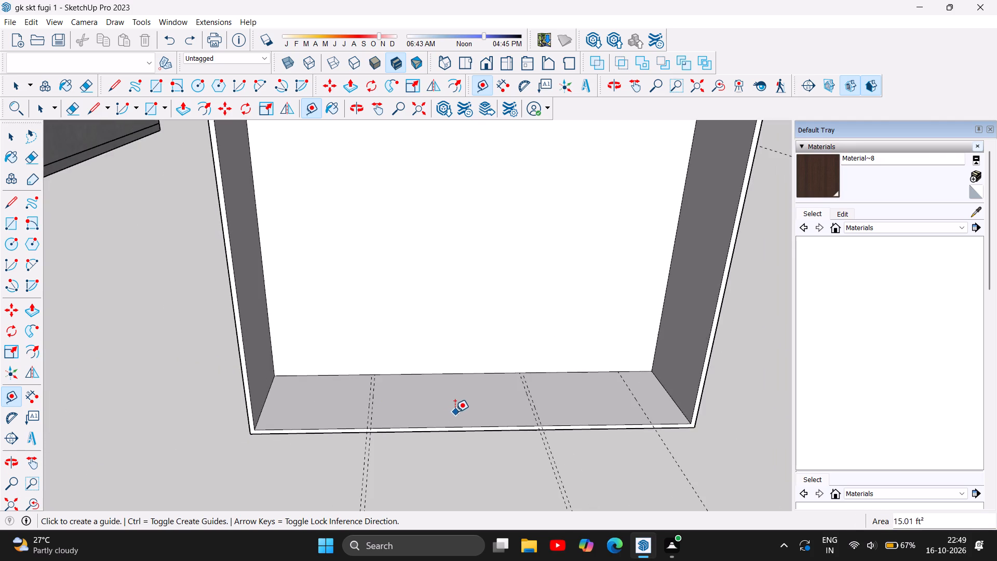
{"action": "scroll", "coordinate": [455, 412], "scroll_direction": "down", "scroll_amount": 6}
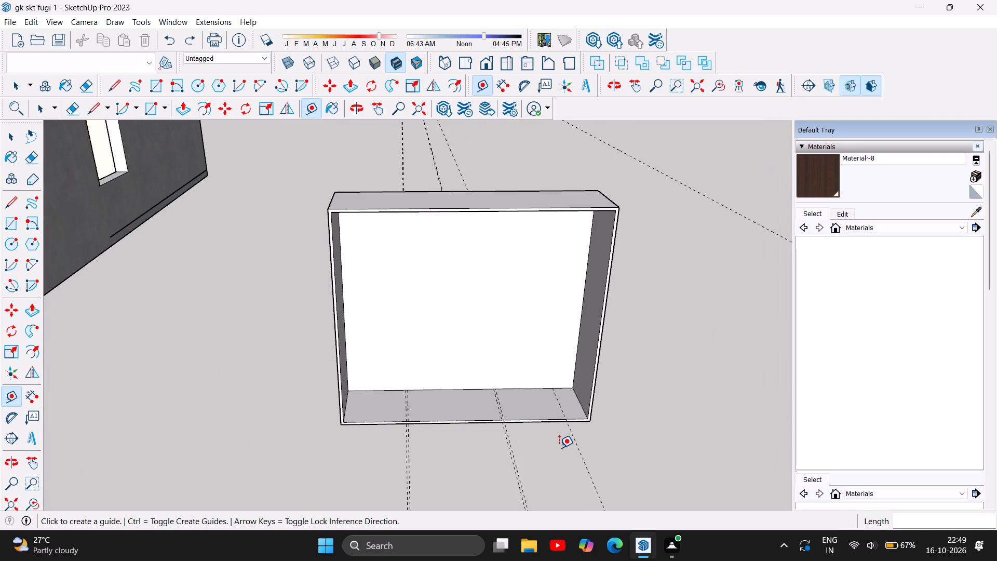
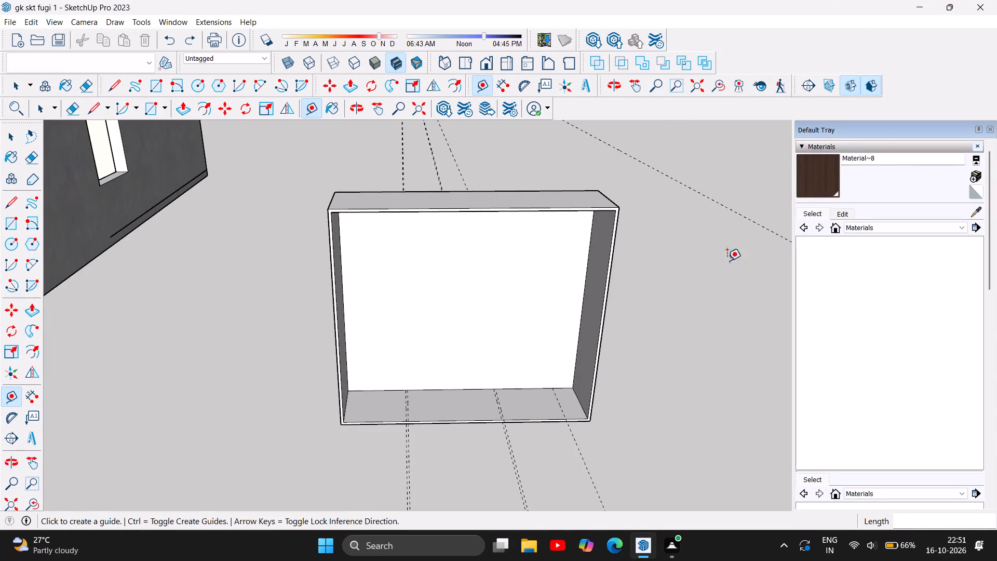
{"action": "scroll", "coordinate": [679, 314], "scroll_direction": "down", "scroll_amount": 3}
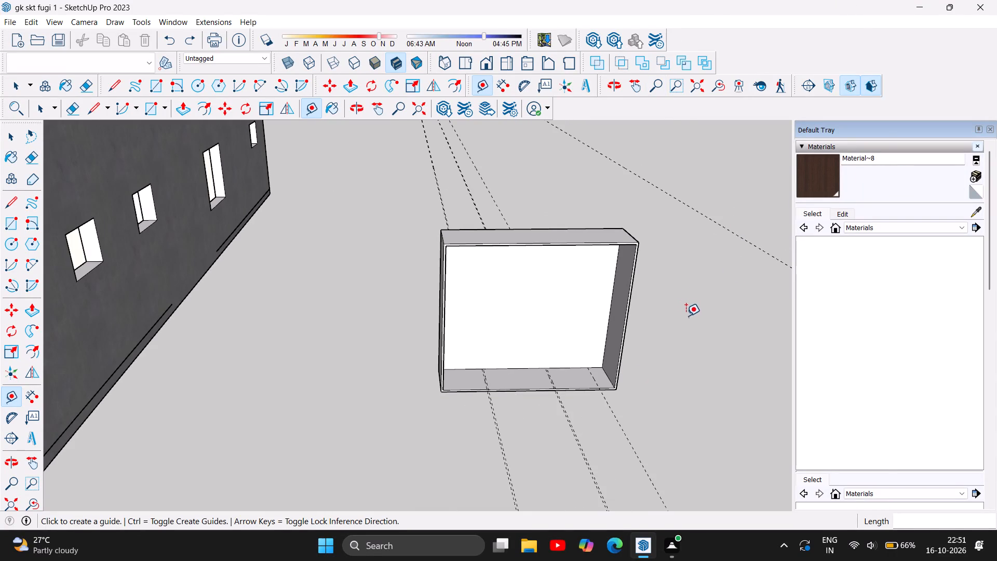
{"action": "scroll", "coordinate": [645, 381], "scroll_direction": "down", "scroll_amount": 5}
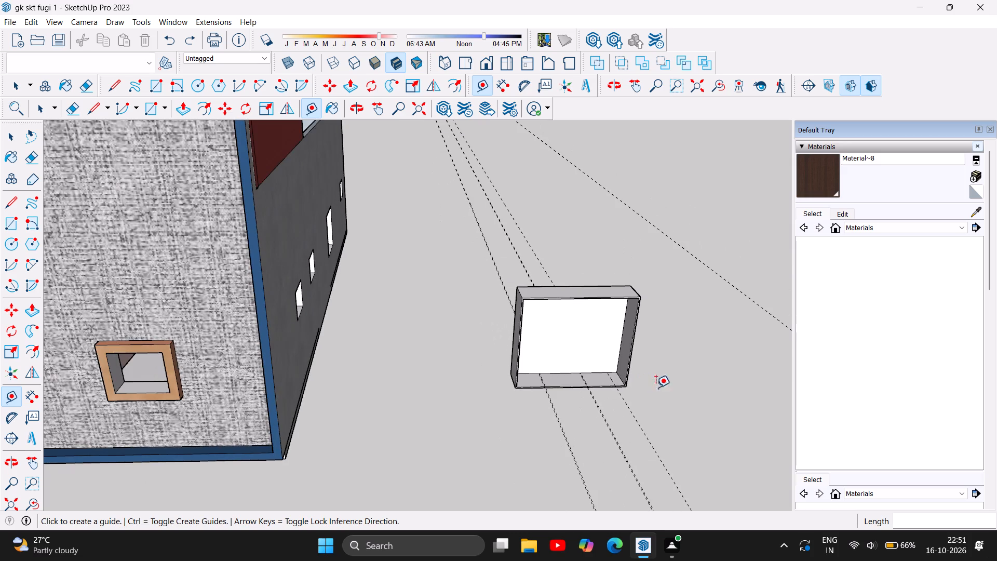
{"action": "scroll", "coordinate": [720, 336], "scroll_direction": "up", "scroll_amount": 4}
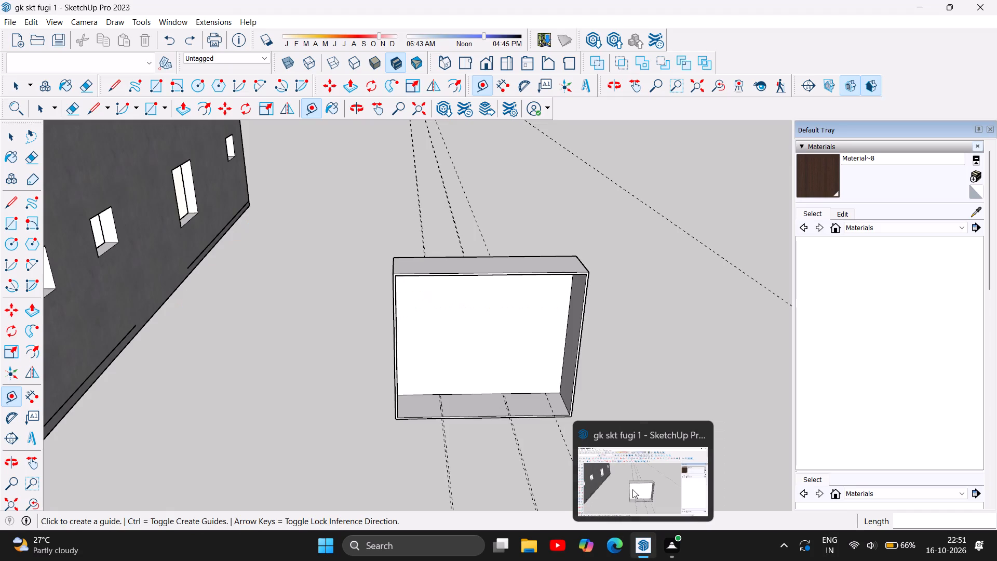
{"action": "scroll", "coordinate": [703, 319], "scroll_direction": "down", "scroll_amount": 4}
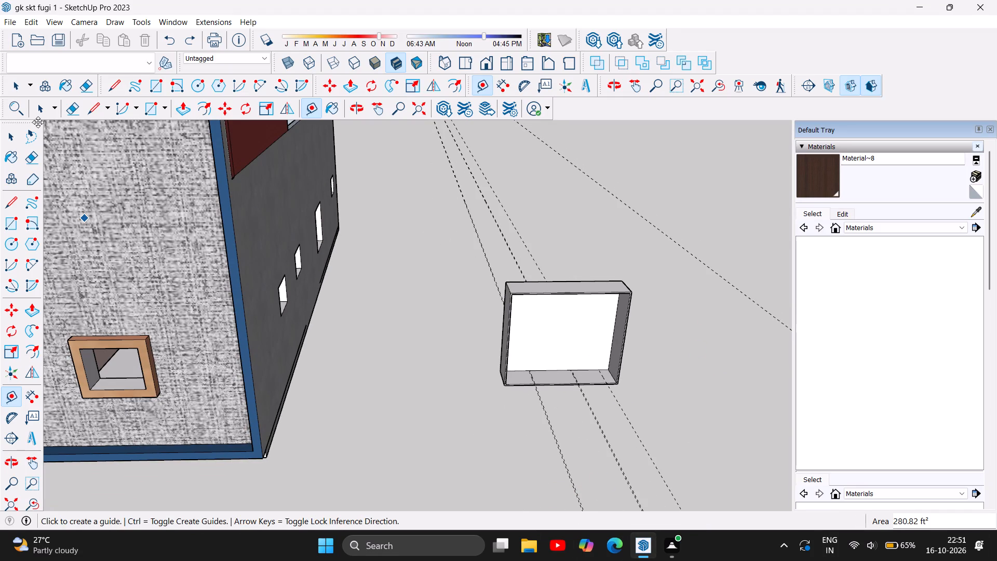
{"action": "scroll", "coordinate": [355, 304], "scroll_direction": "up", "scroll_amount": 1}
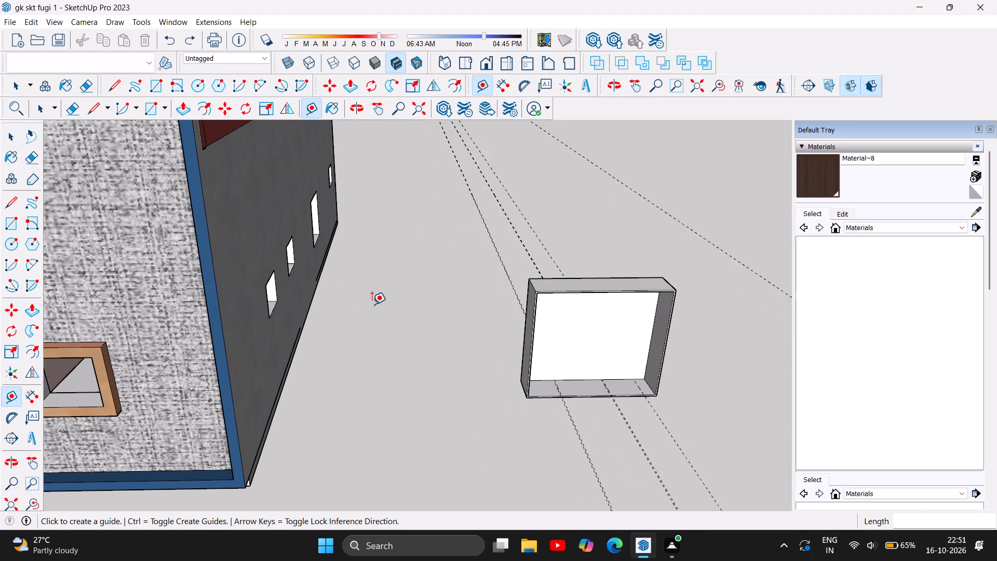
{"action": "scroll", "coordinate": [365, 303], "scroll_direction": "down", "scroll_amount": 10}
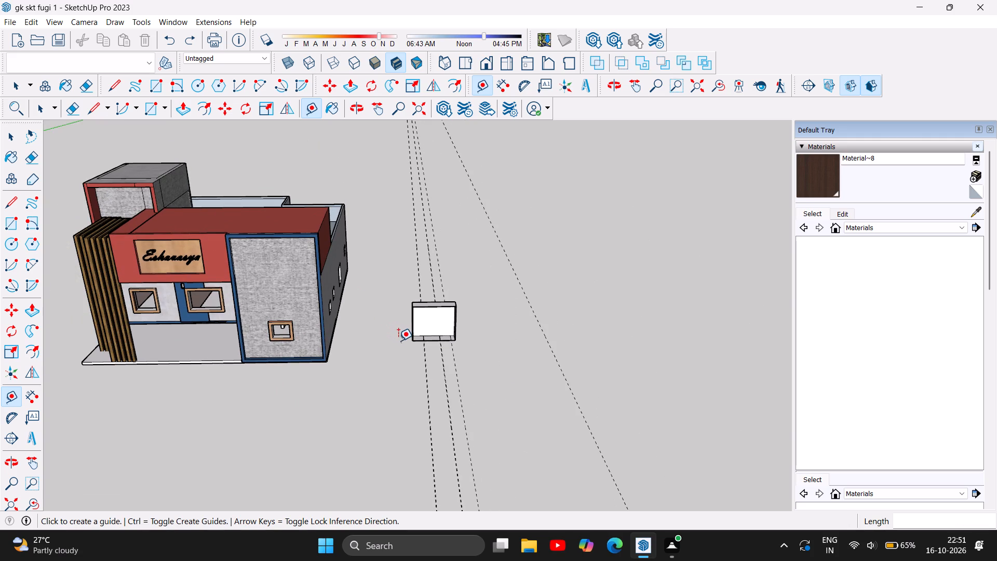
Undo all the divider guides laid out on the box floor.
{"action": "scroll", "coordinate": [427, 332], "scroll_direction": "up", "scroll_amount": 4}
{"action": "scroll", "coordinate": [461, 359], "scroll_direction": "up", "scroll_amount": 10}
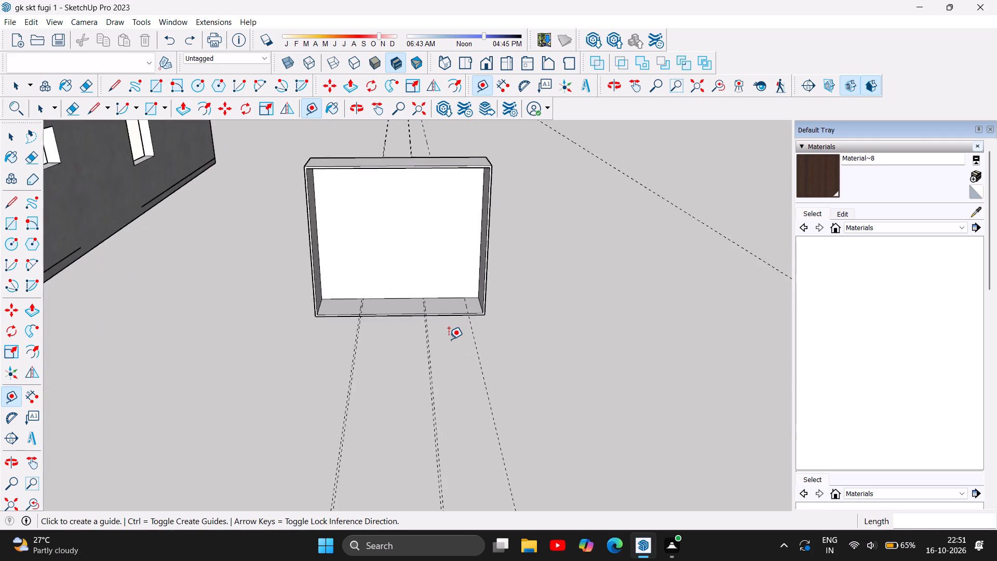
{"action": "scroll", "coordinate": [449, 339], "scroll_direction": "up", "scroll_amount": 7}
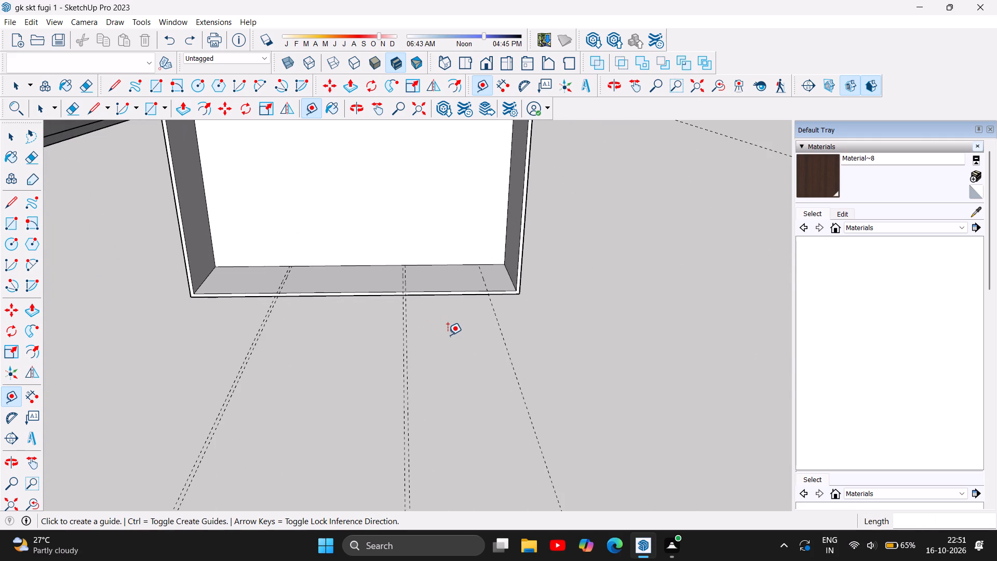
{"action": "key", "text": "ctrl+z"}
{"action": "key", "text": "ctrl+z"}
{"action": "key", "text": "ctrl+z"}
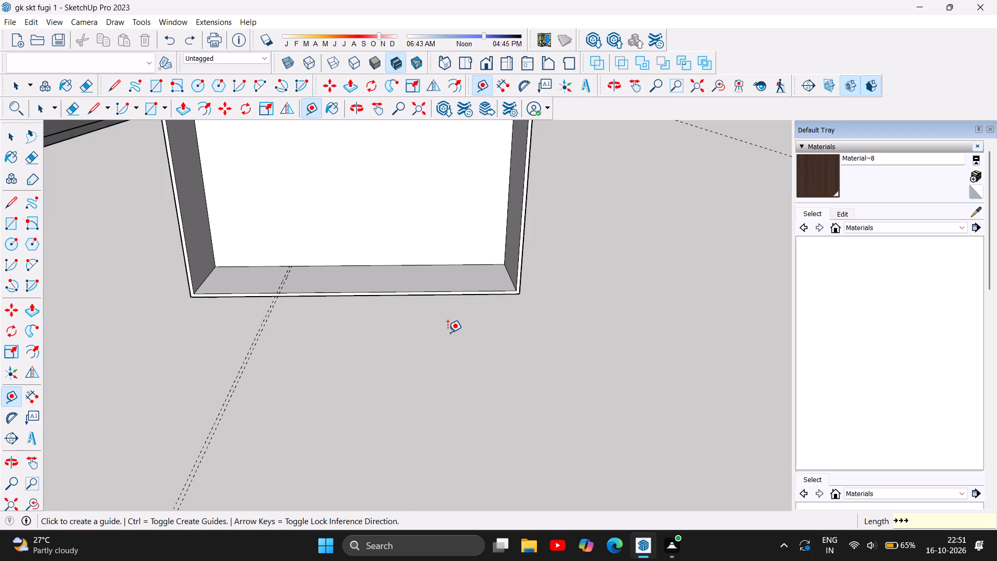
{"action": "key", "text": "ctrl+z"}
{"action": "key", "text": "ctrl+z"}
{"action": "key", "text": "ctrl+z"}
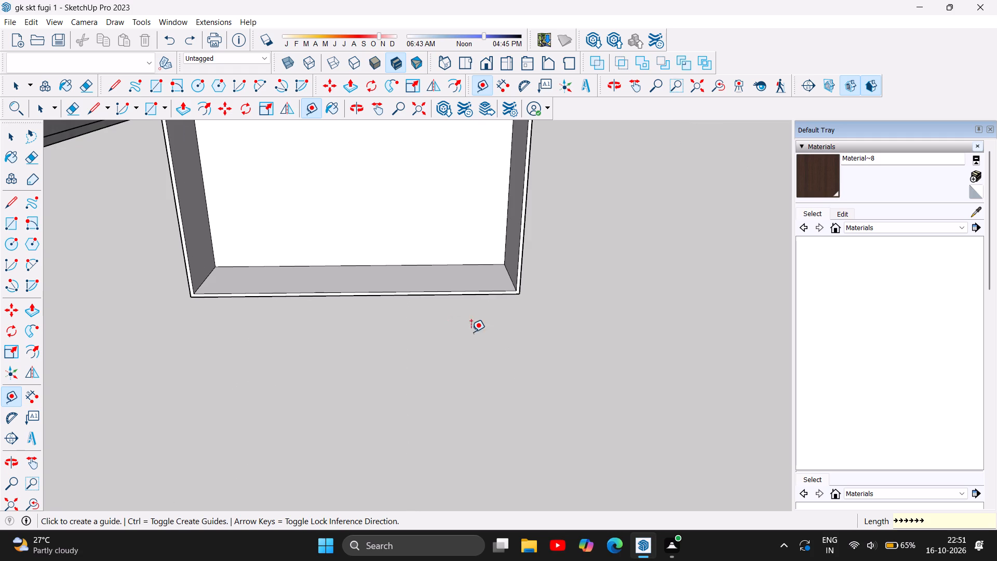
Place a guide on the box floor 1'6" from the inner face of the side wall nearest the house.
{"action": "scroll", "coordinate": [497, 387], "scroll_direction": "down", "scroll_amount": 12}
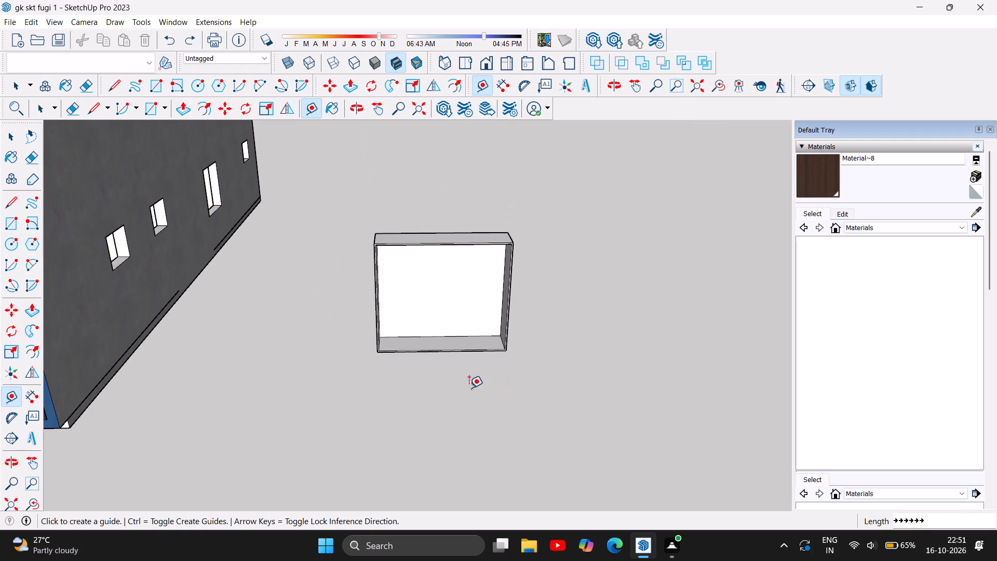
{"action": "scroll", "coordinate": [498, 345], "scroll_direction": "up", "scroll_amount": 4}
{"action": "scroll", "coordinate": [373, 321], "scroll_direction": "up", "scroll_amount": 6}
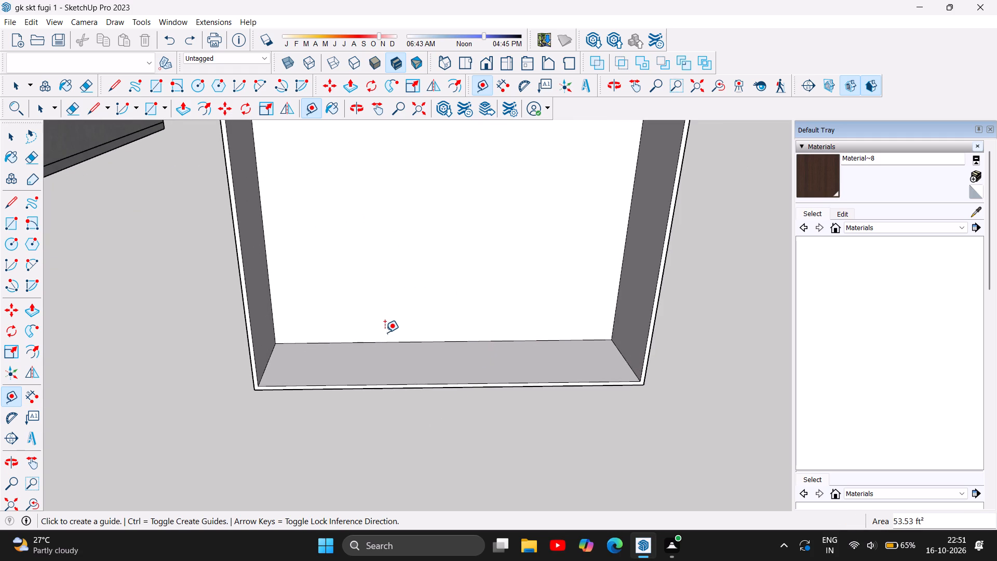
{"action": "scroll", "coordinate": [375, 359], "scroll_direction": "up", "scroll_amount": 3}
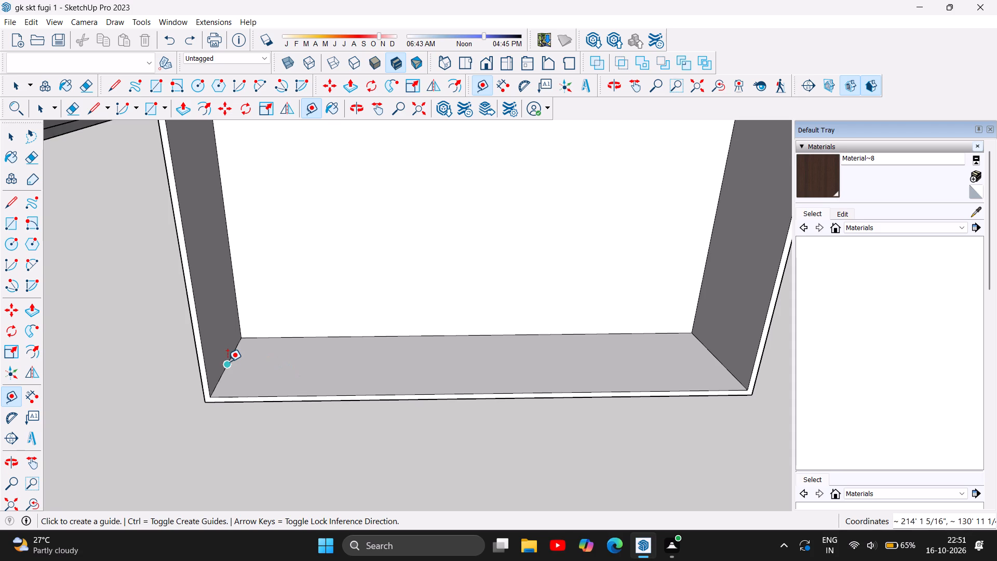
{"action": "left_click", "coordinate": [227, 362]}
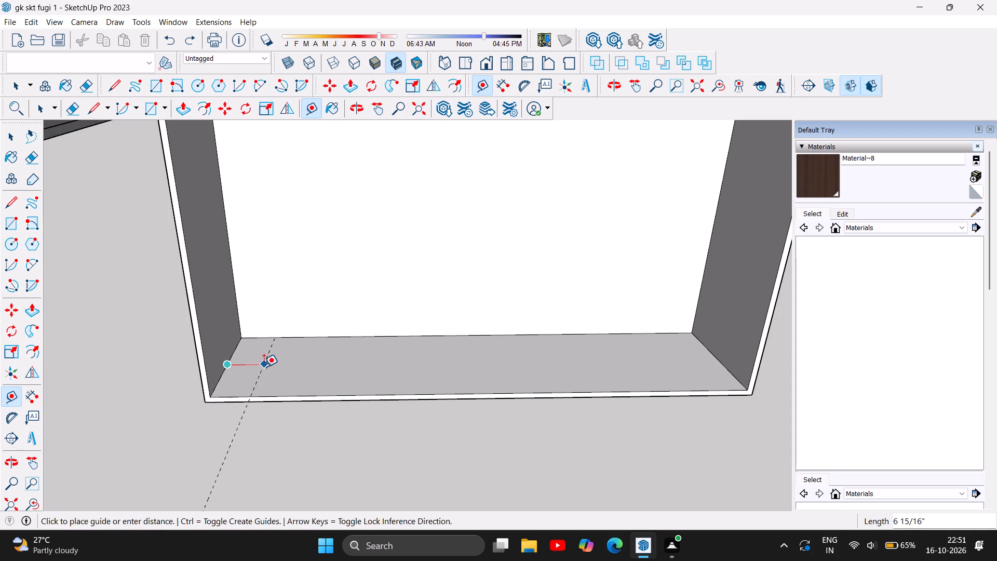
{"action": "type", "text": "1'6"}
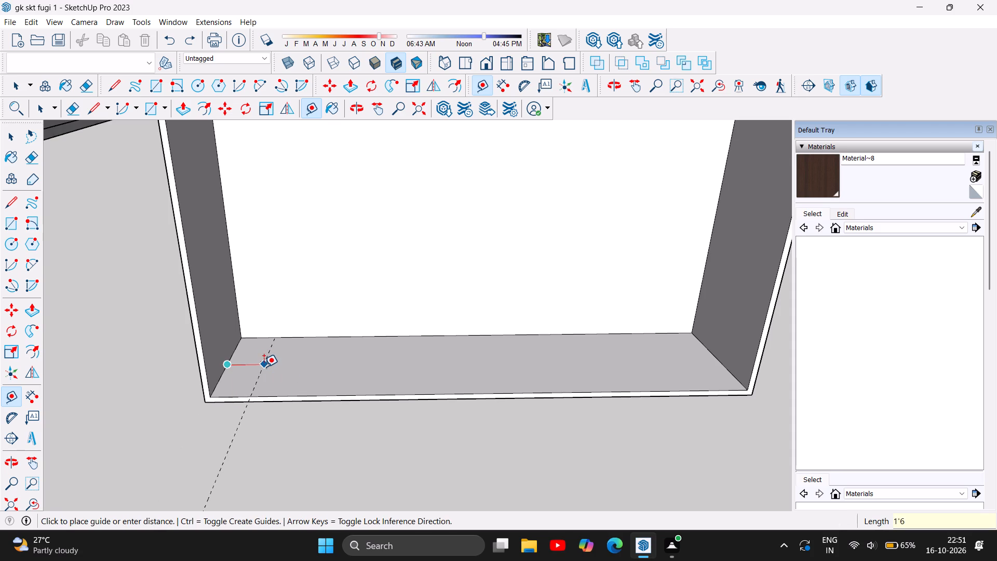
{"action": "key", "text": "Return"}
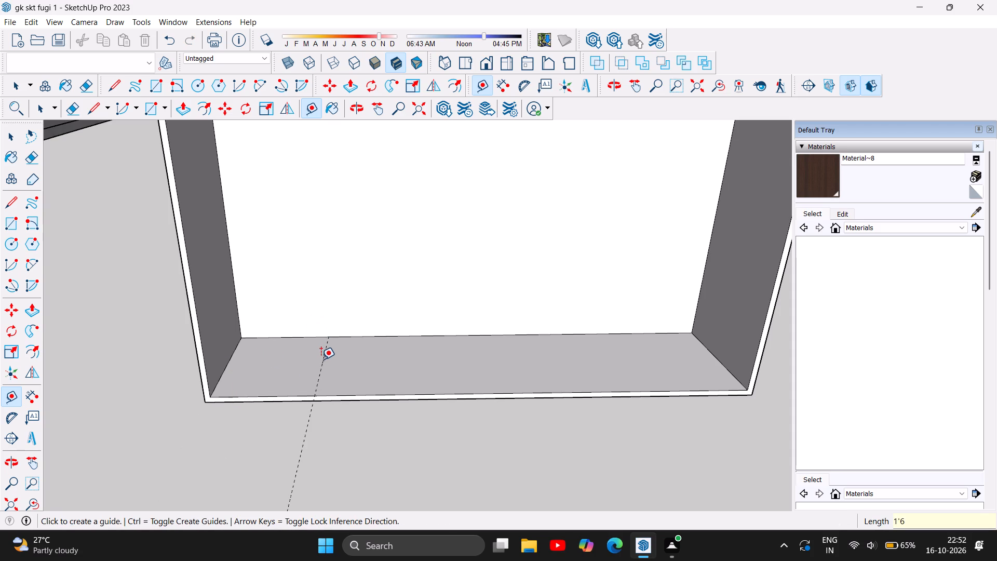
Place a second guide on the box floor 0.775" beyond the first one, parallel to it.
{"action": "left_click", "coordinate": [321, 361]}
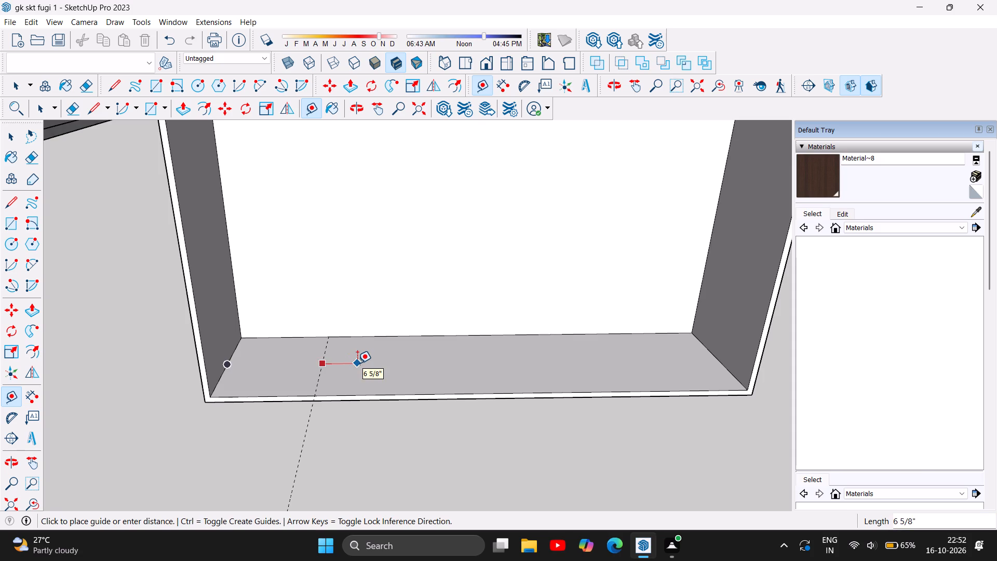
{"action": "type", "text": "0.775"}
{"action": "key", "text": "Return"}
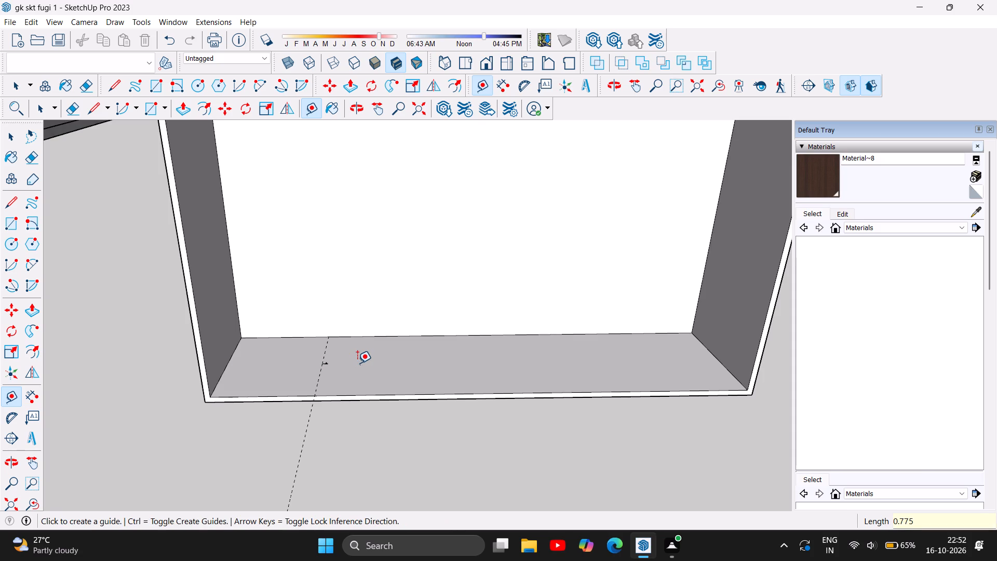
{"action": "left_click", "coordinate": [324, 362]}
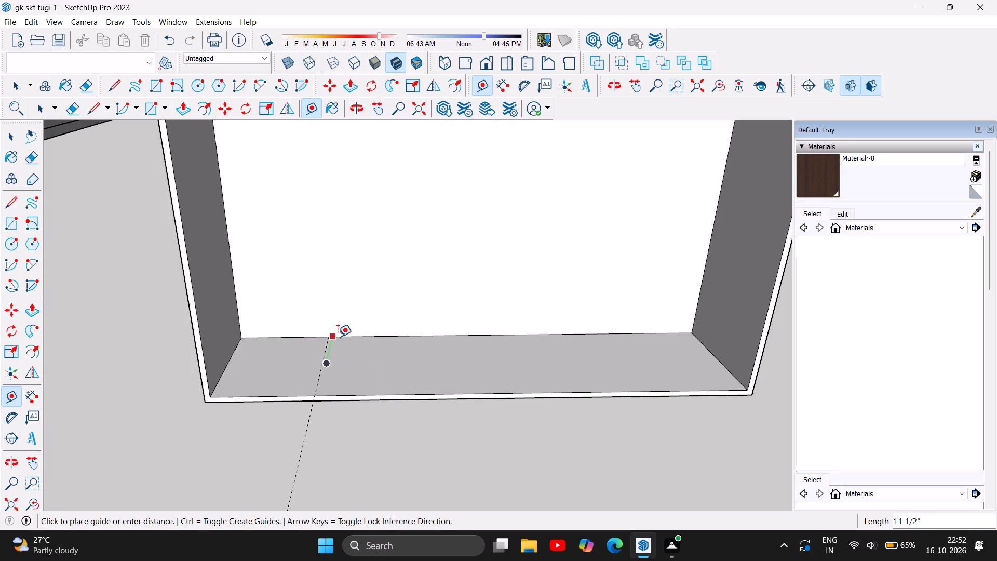
{"action": "left_click", "coordinate": [338, 336]}
Place a guide on the box floor 1'6" beyond the second guide of the pair, running front to back.
{"action": "left_click", "coordinate": [325, 363]}
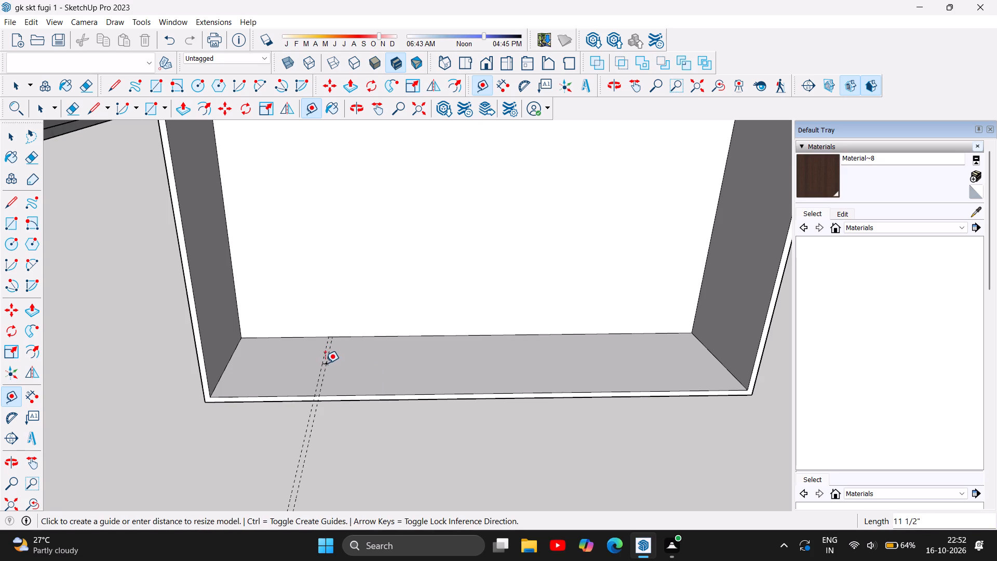
{"action": "type", "text": "1'6"}
{"action": "key", "text": "Return"}
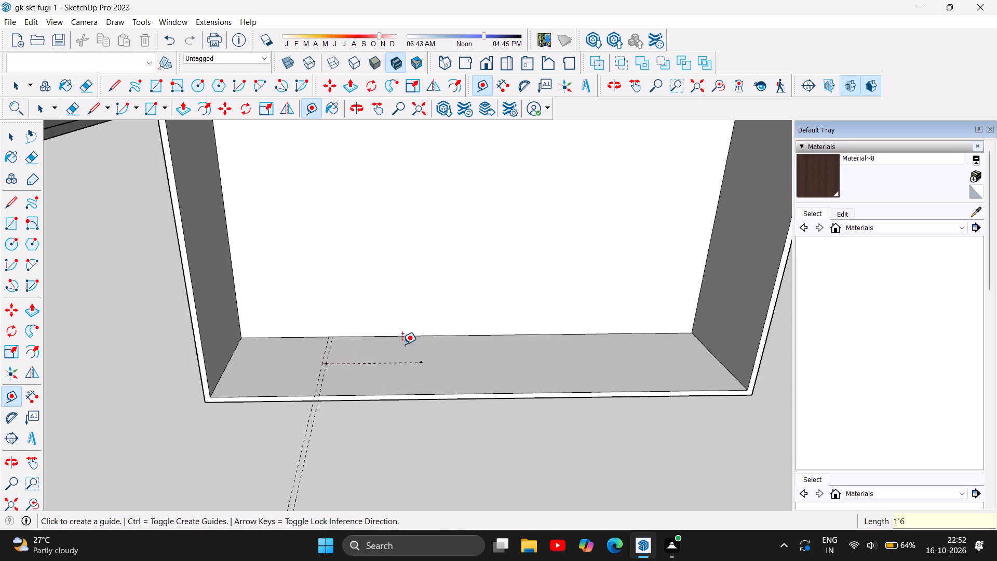
{"action": "left_click", "coordinate": [418, 363]}
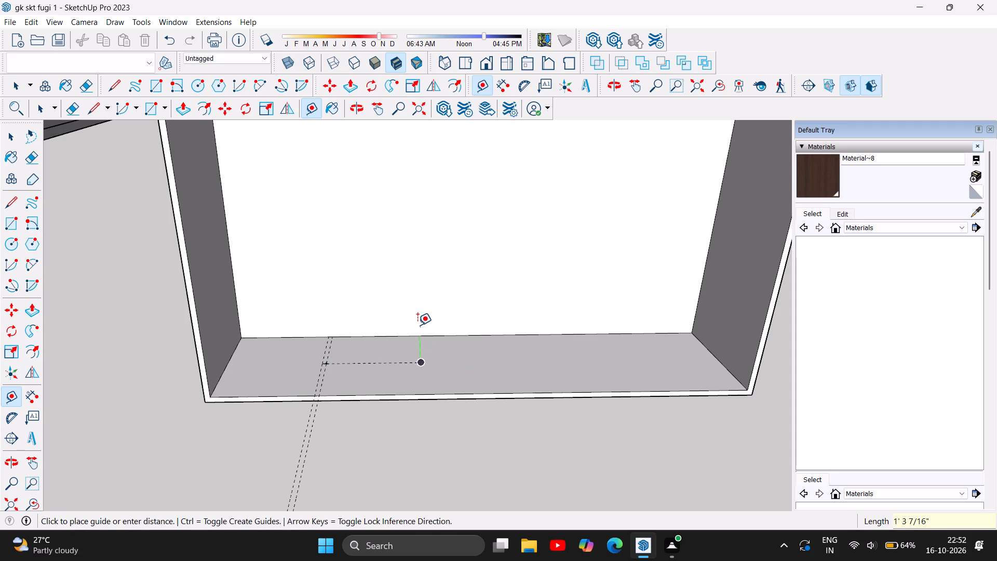
{"action": "left_click", "coordinate": [414, 337]}
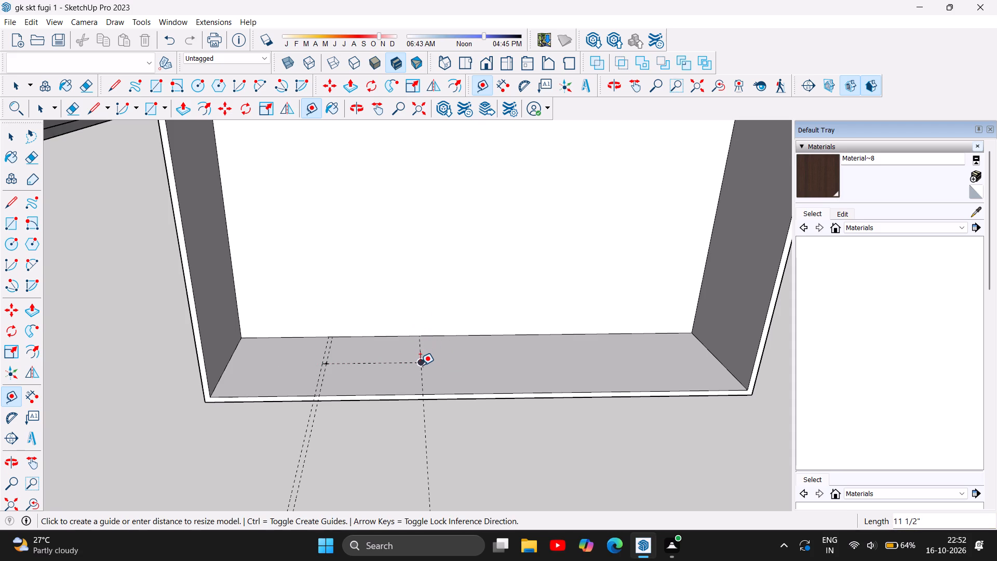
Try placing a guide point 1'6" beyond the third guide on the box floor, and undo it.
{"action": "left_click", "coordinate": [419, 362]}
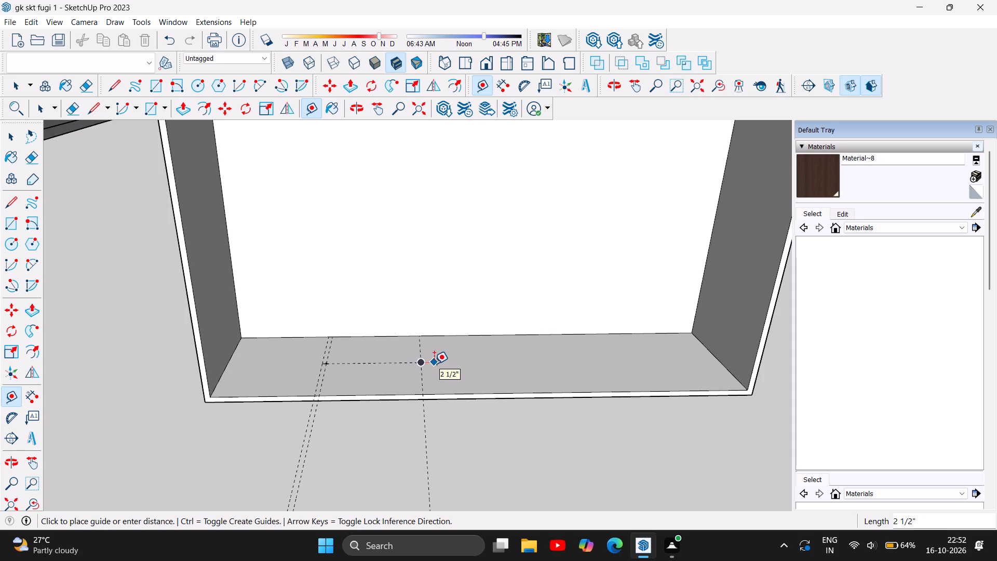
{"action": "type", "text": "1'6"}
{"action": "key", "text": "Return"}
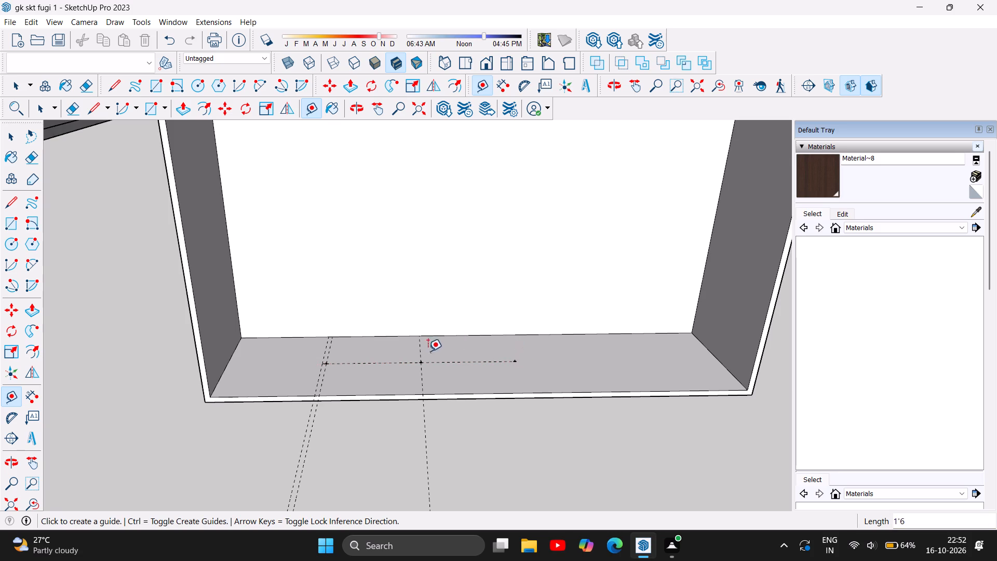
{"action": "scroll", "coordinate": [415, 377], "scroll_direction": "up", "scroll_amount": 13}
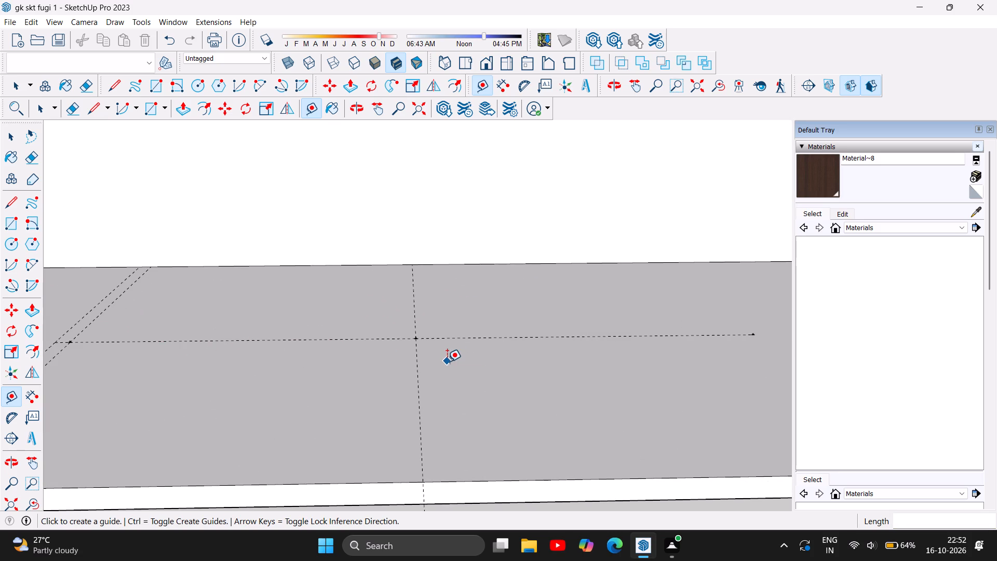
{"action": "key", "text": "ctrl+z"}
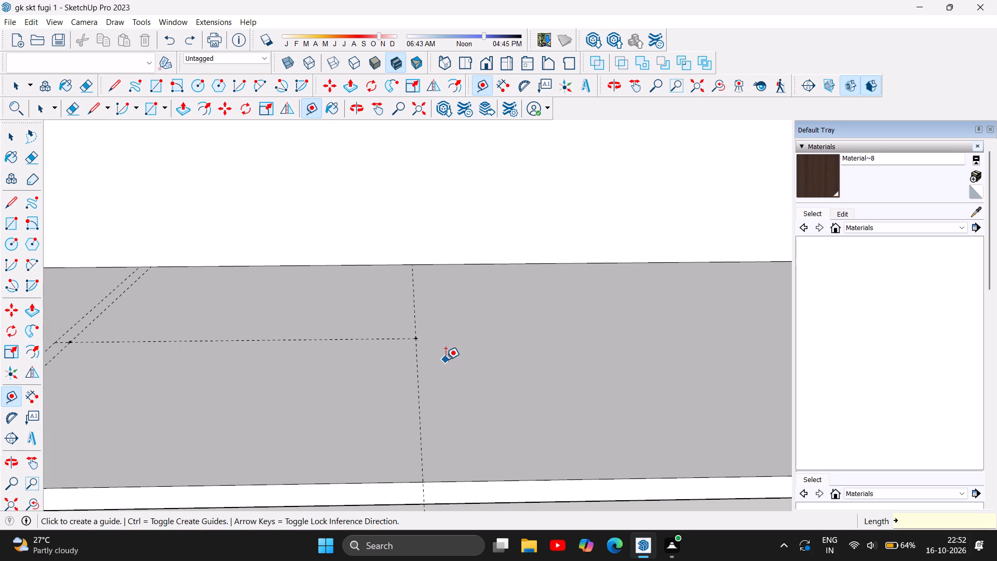
Place a guide on the box floor 0.75" beyond the third guide, running front to back to complete the second pair.
{"action": "left_click", "coordinate": [412, 338]}
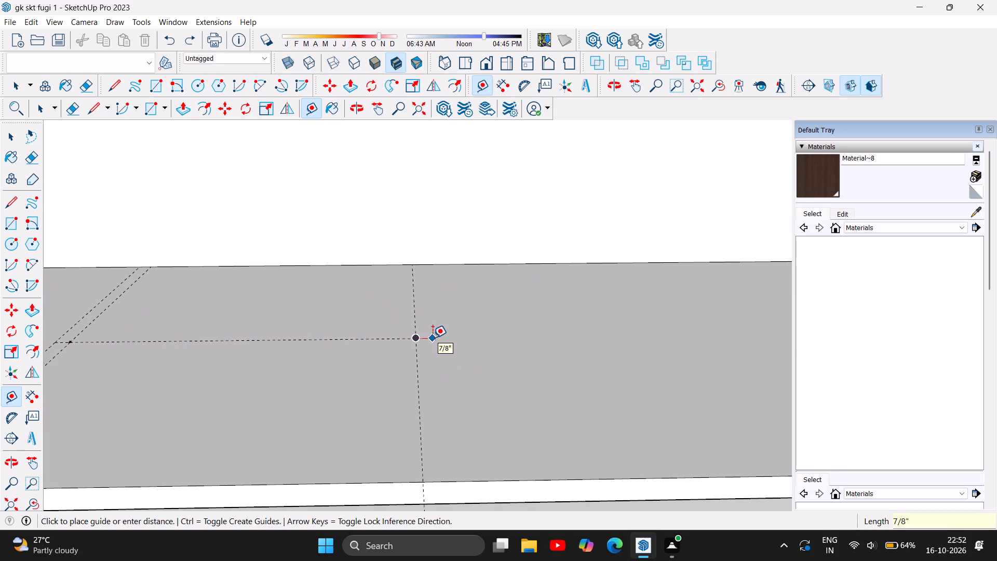
{"action": "type", "text": "1'"}
{"action": "key", "text": "BackSpace"}
{"action": "key", "text": "BackSpace"}
{"action": "type", "text": "0.75"}
{"action": "key", "text": "Return"}
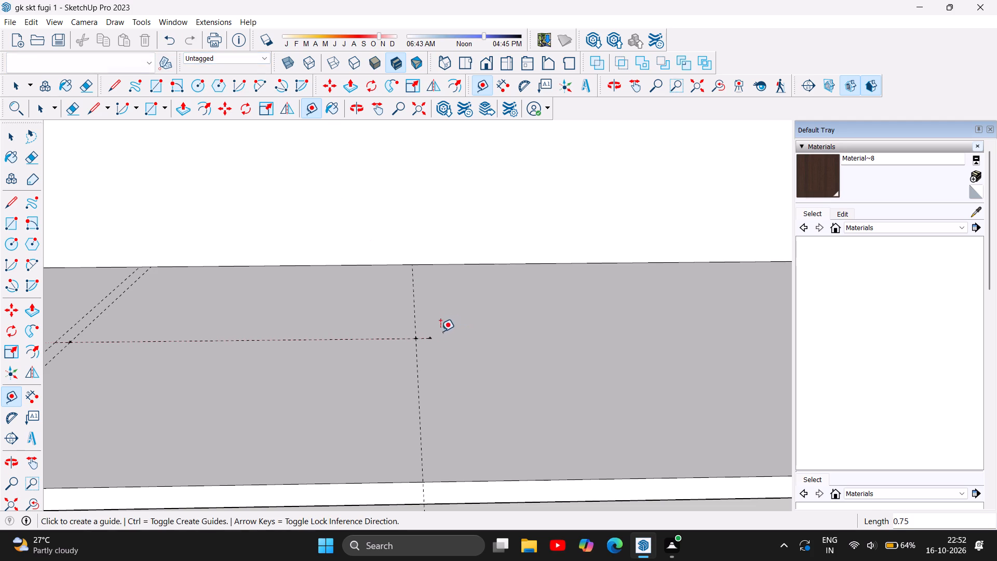
{"action": "left_click", "coordinate": [427, 338]}
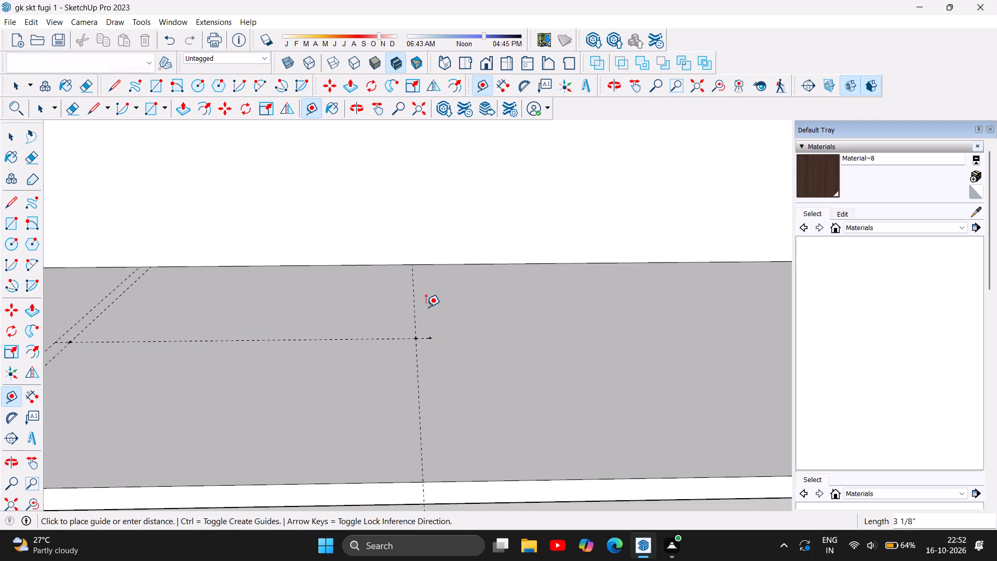
{"action": "left_click", "coordinate": [426, 266]}
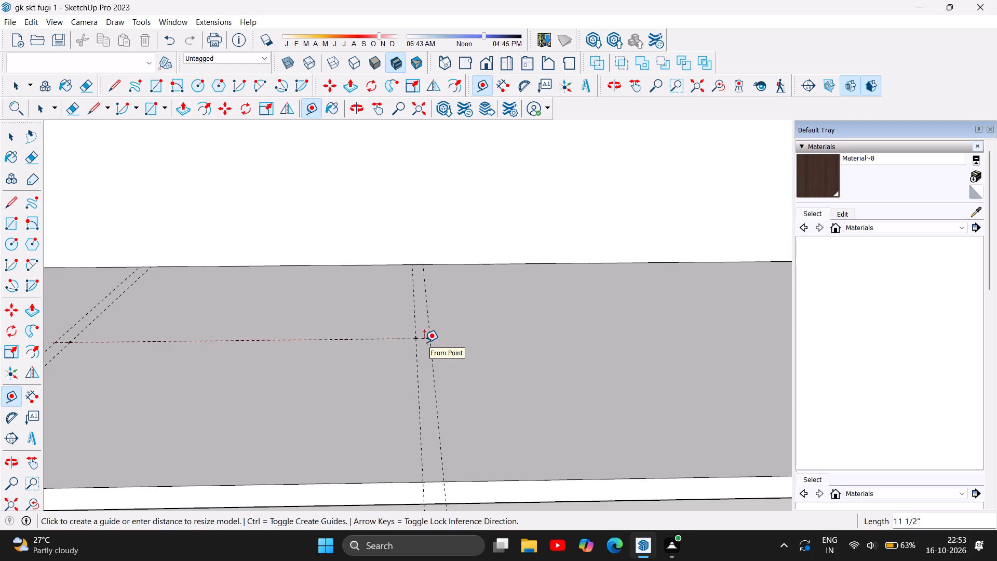
Place a guide on the box floor 1'8" beyond the fourth guide, running front to back.
{"action": "scroll", "coordinate": [434, 342], "scroll_direction": "up", "scroll_amount": 5}
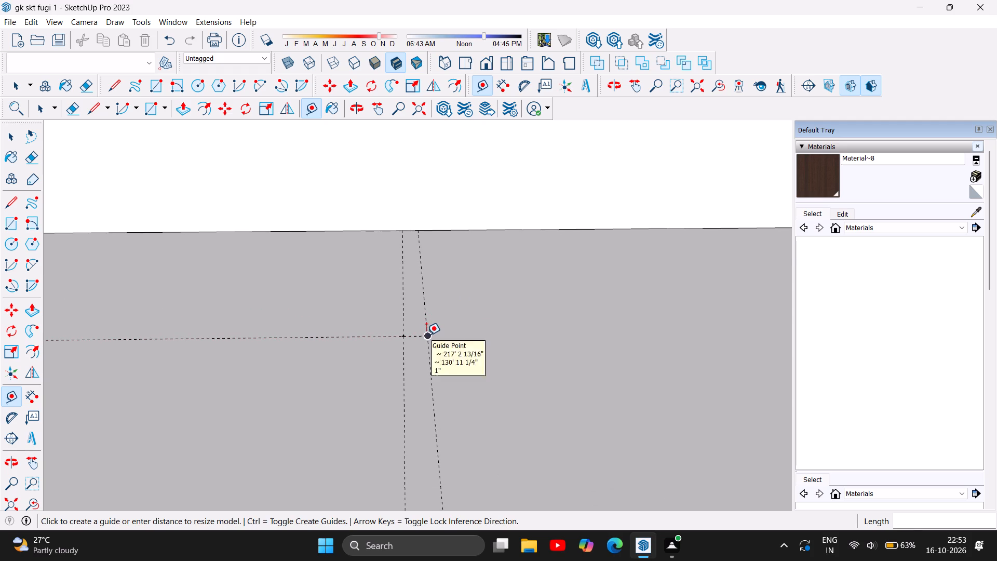
{"action": "left_click", "coordinate": [426, 335]}
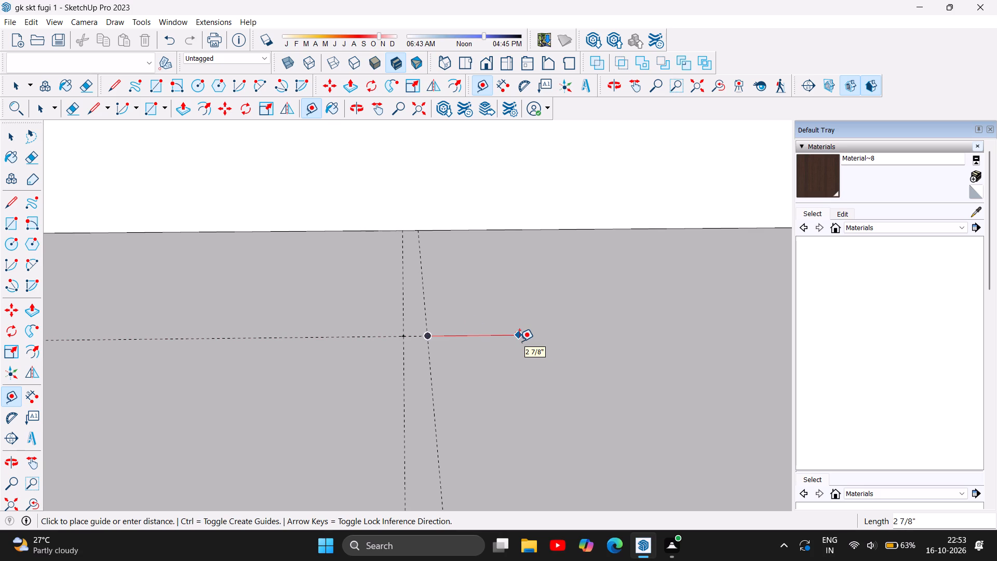
{"action": "type", "text": "1'8"}
{"action": "key", "text": "Return"}
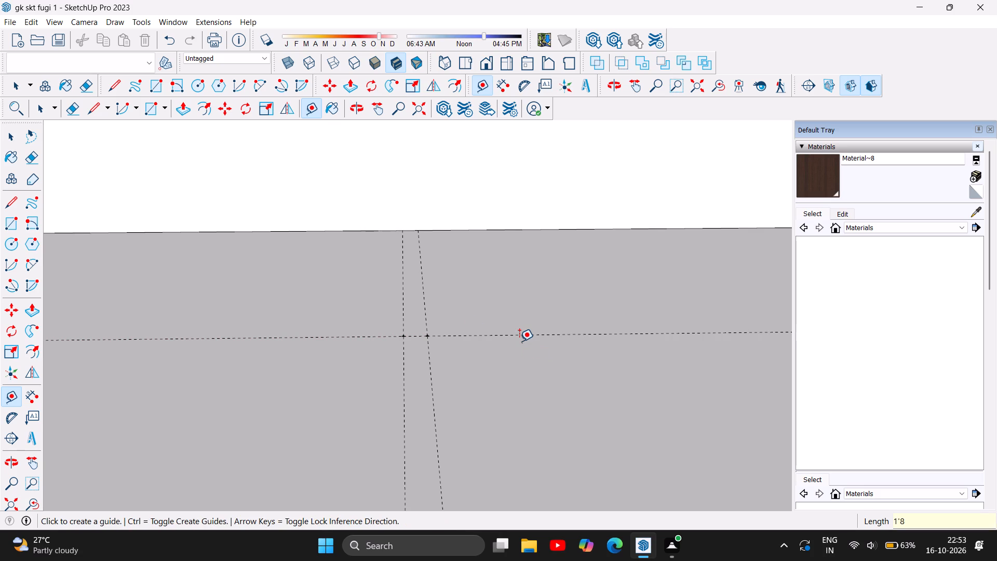
{"action": "scroll", "coordinate": [468, 370], "scroll_direction": "down", "scroll_amount": 7}
{"action": "scroll", "coordinate": [232, 296], "scroll_direction": "down", "scroll_amount": 3}
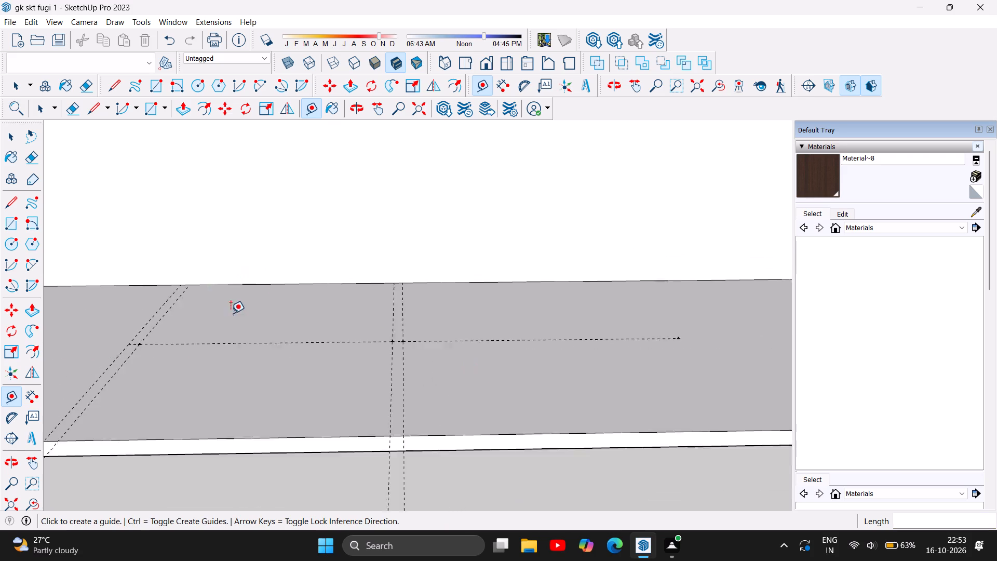
{"action": "scroll", "coordinate": [231, 313], "scroll_direction": "down", "scroll_amount": 11}
{"action": "scroll", "coordinate": [347, 341], "scroll_direction": "up", "scroll_amount": 1}
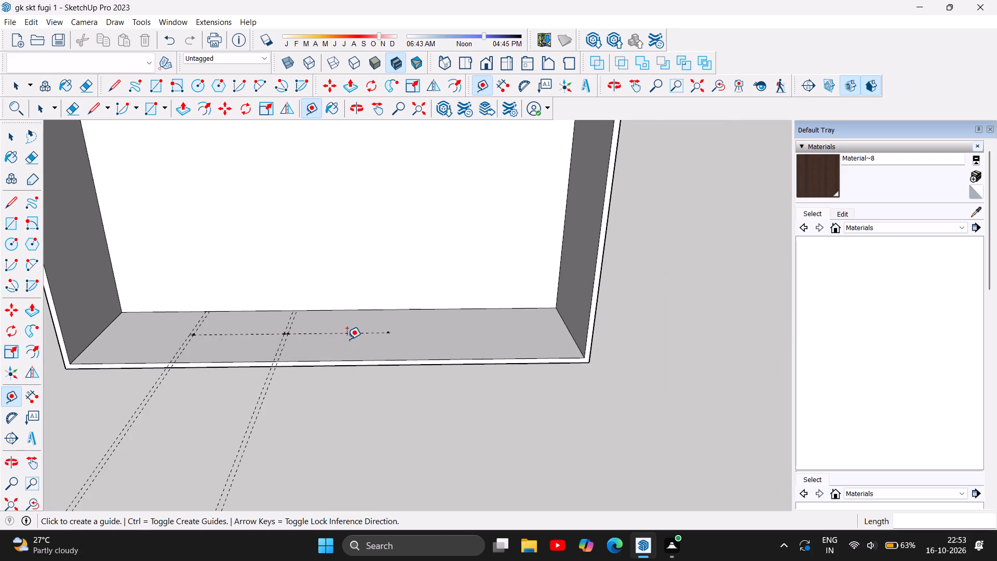
{"action": "scroll", "coordinate": [347, 339], "scroll_direction": "up", "scroll_amount": 1}
{"action": "scroll", "coordinate": [392, 332], "scroll_direction": "up", "scroll_amount": 2}
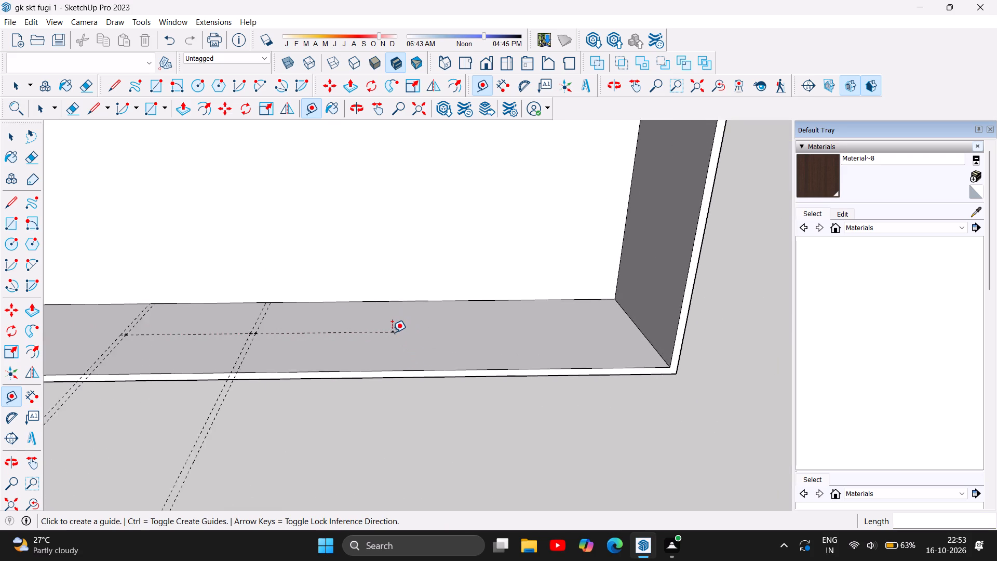
{"action": "scroll", "coordinate": [392, 332], "scroll_direction": "up", "scroll_amount": 3}
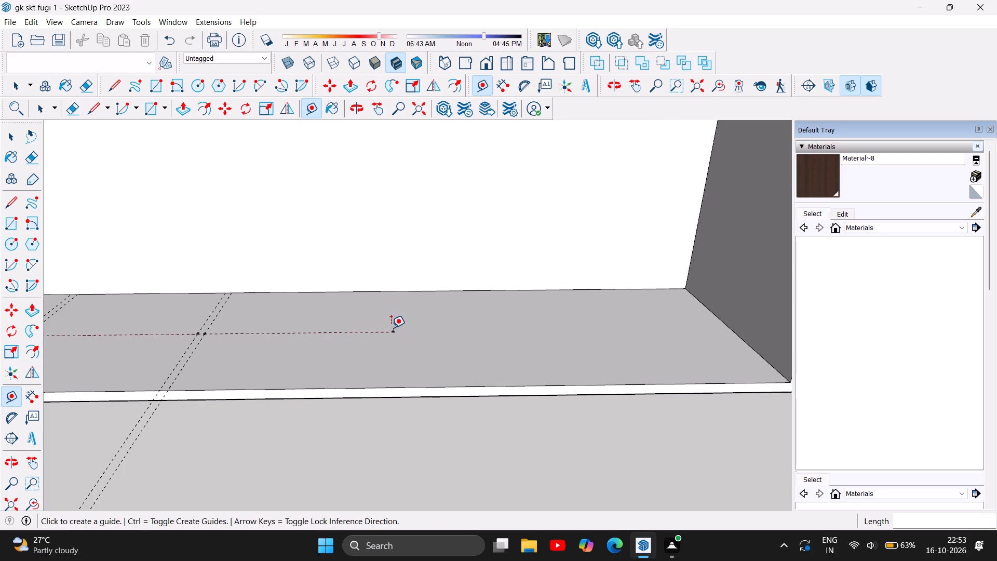
{"action": "left_click", "coordinate": [391, 332]}
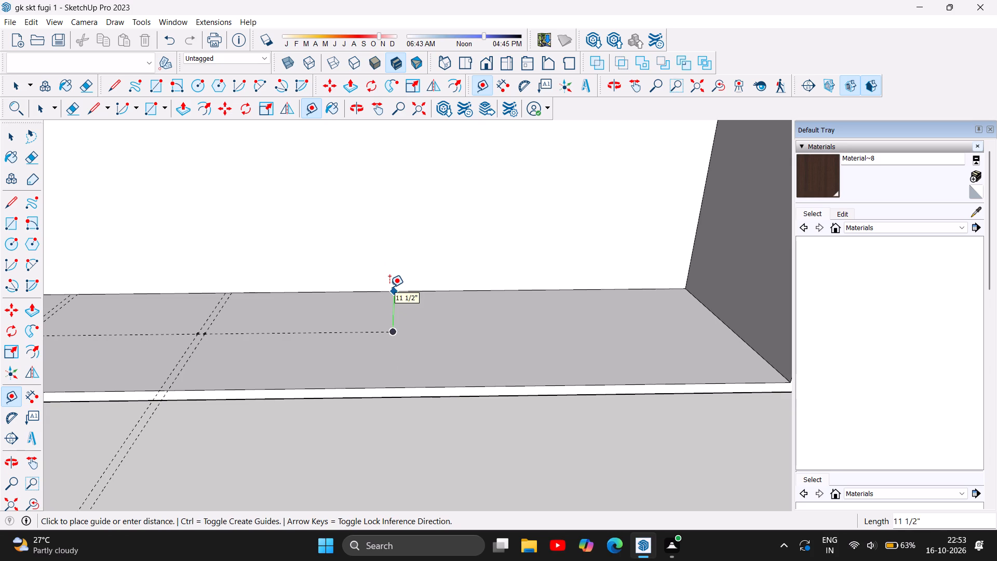
{"action": "left_click", "coordinate": [389, 287]}
Place a guide on the box floor 0.75" beyond the fifth guide, running front to back to complete the third pair.
{"action": "scroll", "coordinate": [384, 326], "scroll_direction": "up", "scroll_amount": 4}
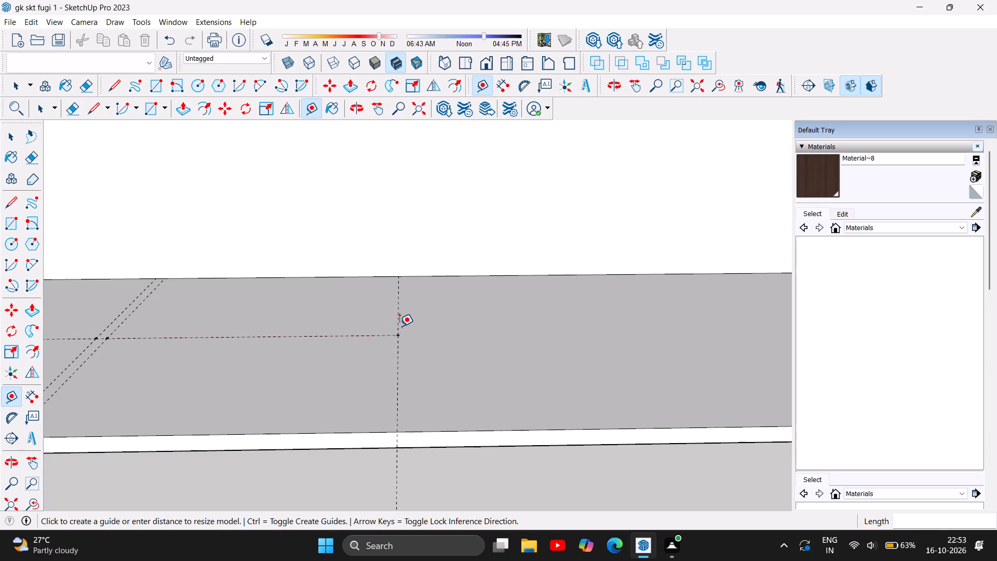
{"action": "left_click", "coordinate": [397, 336]}
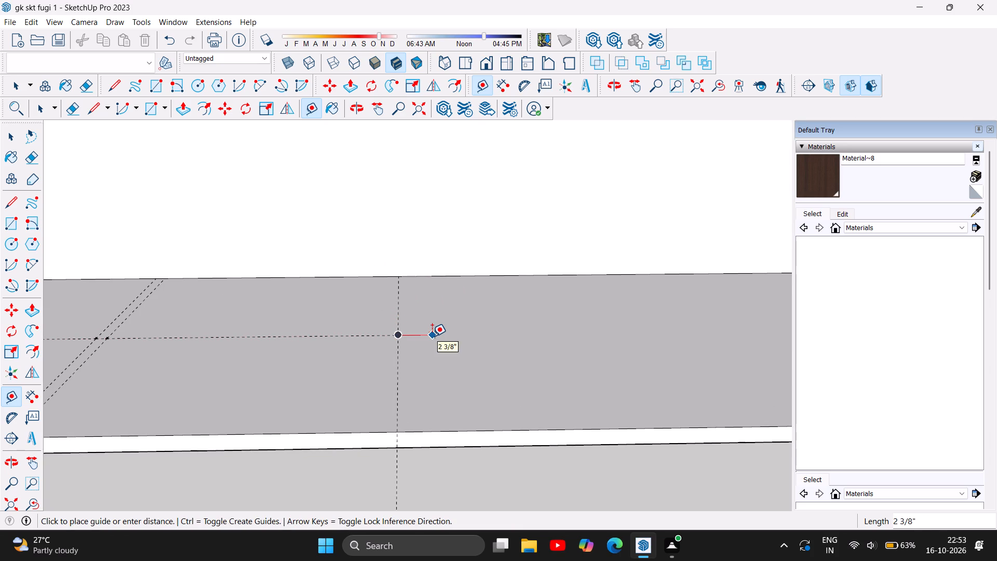
{"action": "type", "text": "0.75"}
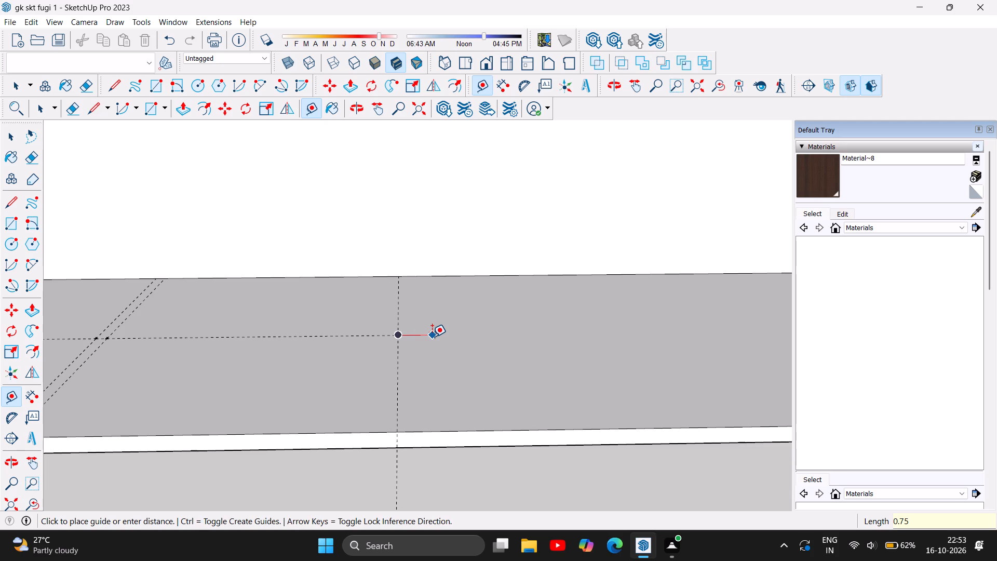
{"action": "key", "text": "Return"}
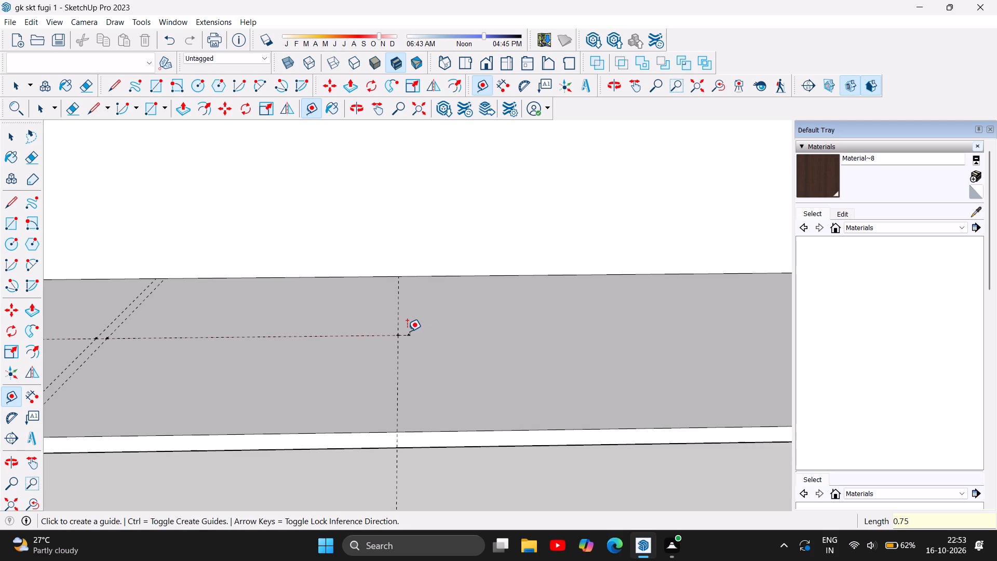
{"action": "left_click", "coordinate": [405, 336]}
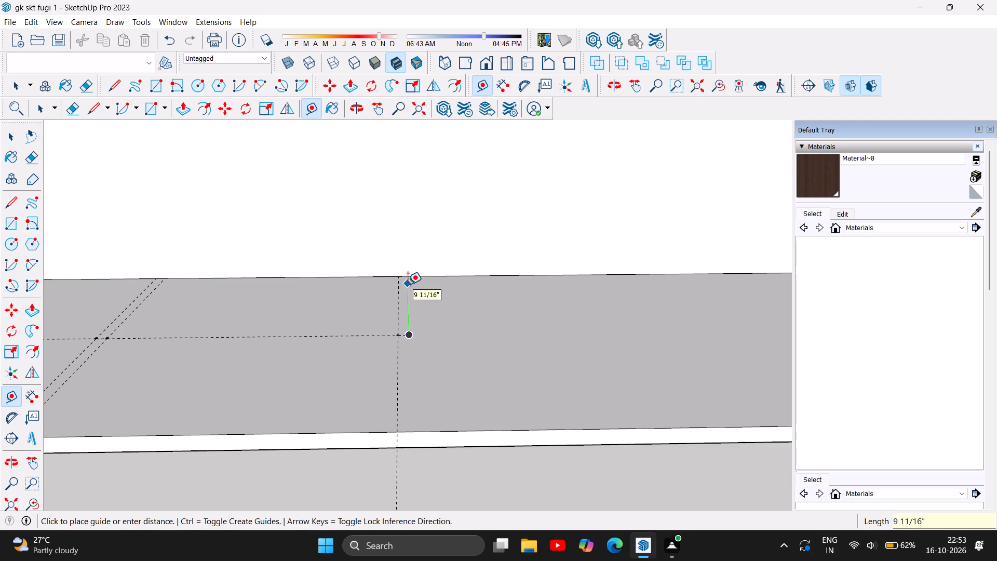
{"action": "left_click", "coordinate": [407, 276]}
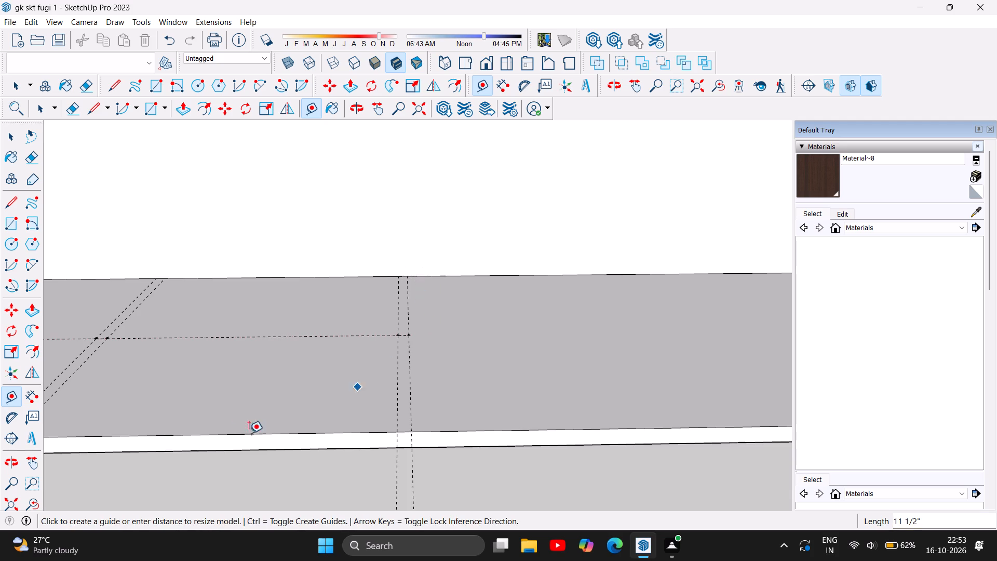
Place a guide on the box floor 2' inward from the right side wall, parallel to the wall's bottom edge.
{"action": "scroll", "coordinate": [496, 403], "scroll_direction": "down", "scroll_amount": 14}
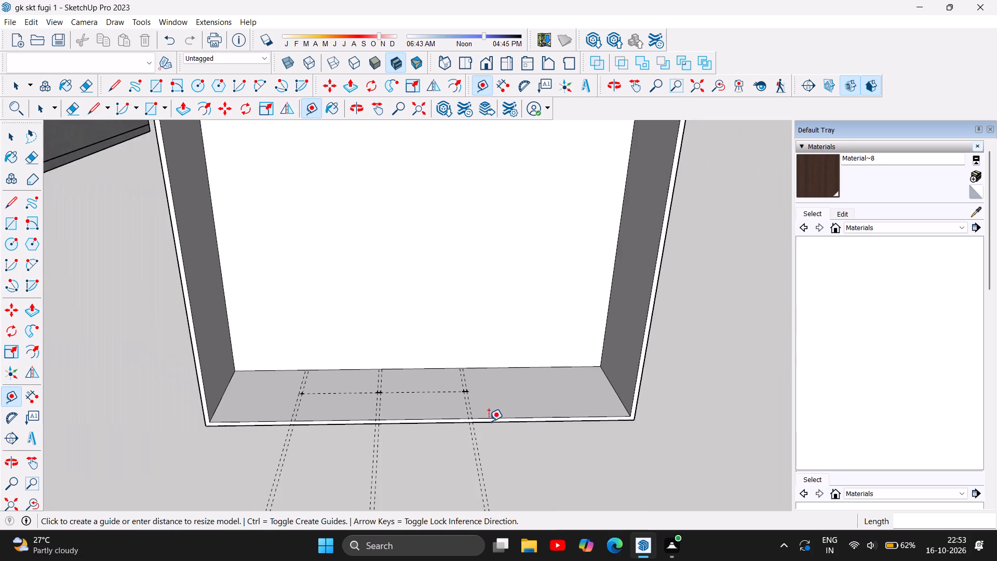
{"action": "scroll", "coordinate": [489, 421], "scroll_direction": "down", "scroll_amount": 2}
{"action": "scroll", "coordinate": [375, 419], "scroll_direction": "up", "scroll_amount": 6}
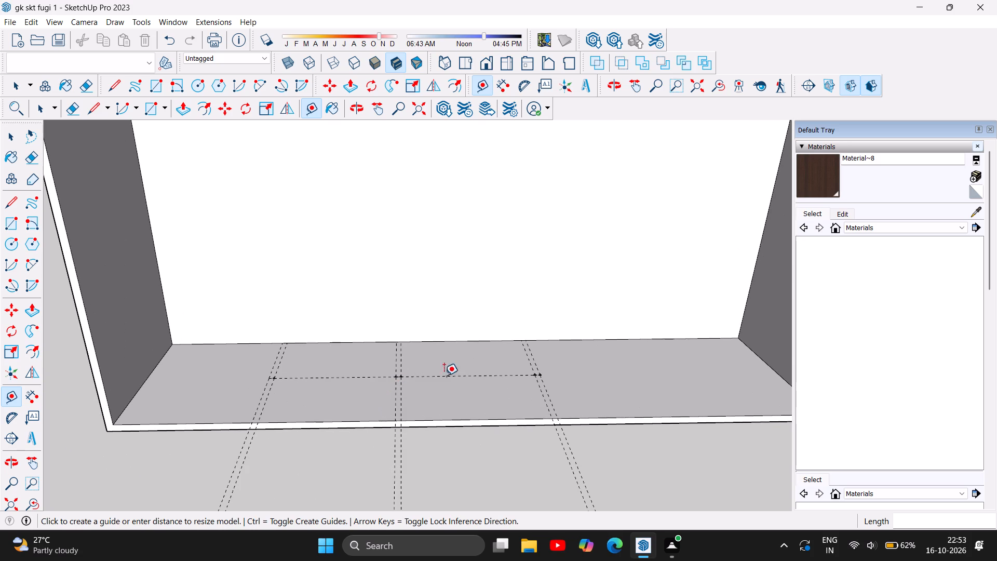
{"action": "scroll", "coordinate": [354, 377], "scroll_direction": "down", "scroll_amount": 4}
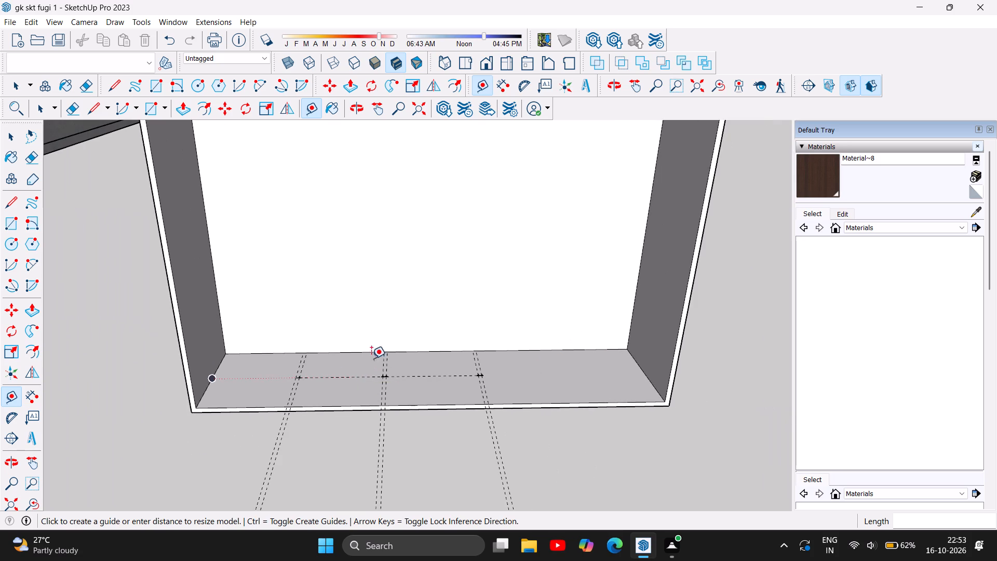
{"action": "scroll", "coordinate": [657, 342], "scroll_direction": "up", "scroll_amount": 5}
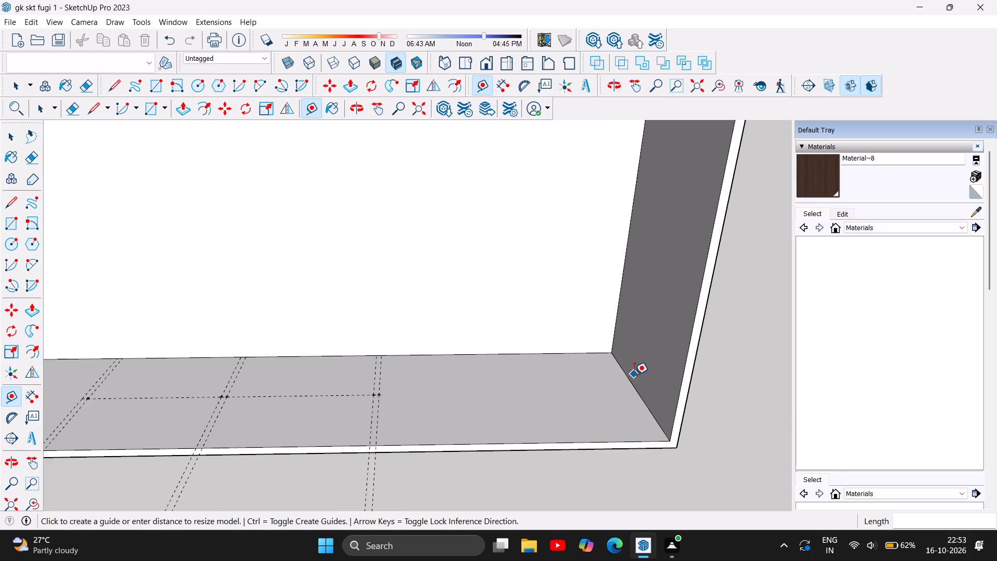
{"action": "left_click", "coordinate": [633, 385]}
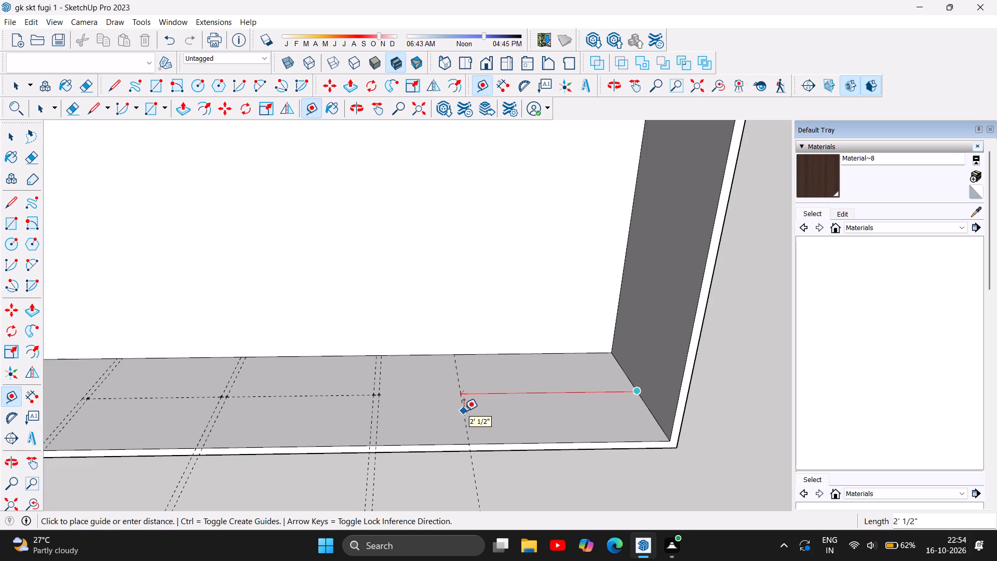
{"action": "type", "text": "2'"}
{"action": "key", "text": "Return"}
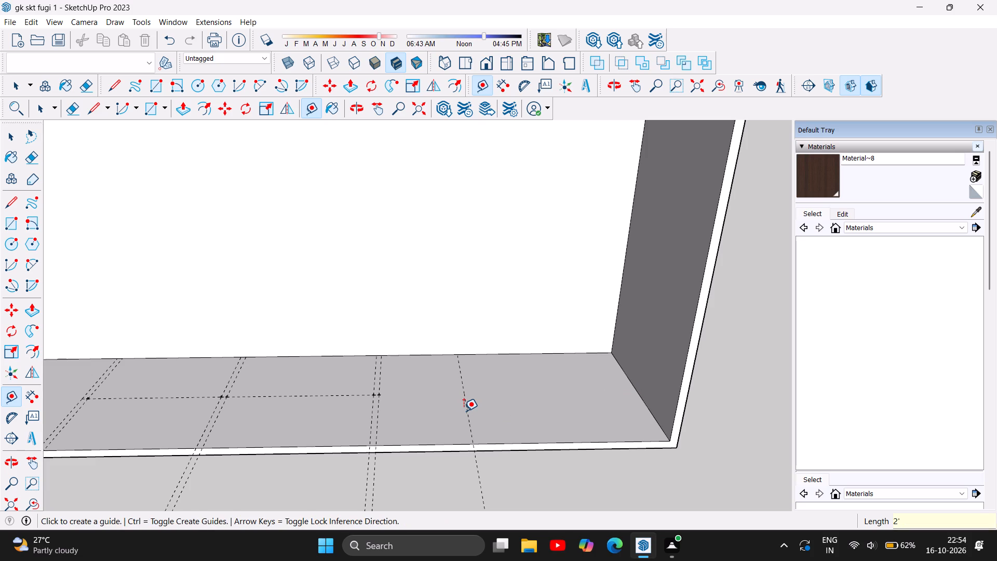
Place a guide 0.75" further inward from the 2' guide, running front to back to complete the fourth pair.
{"action": "left_click", "coordinate": [462, 389]}
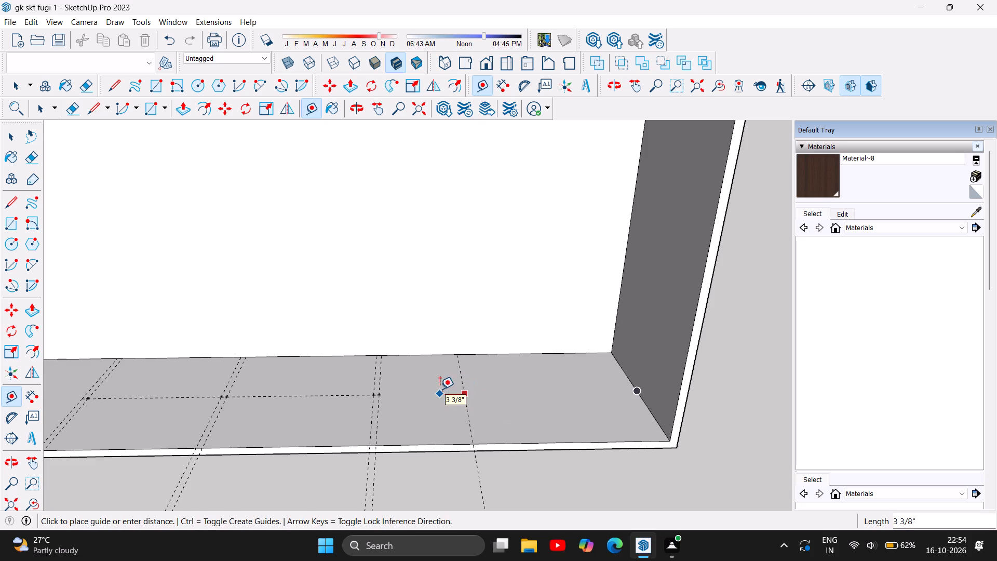
{"action": "type", "text": "0.75"}
{"action": "key", "text": "Return"}
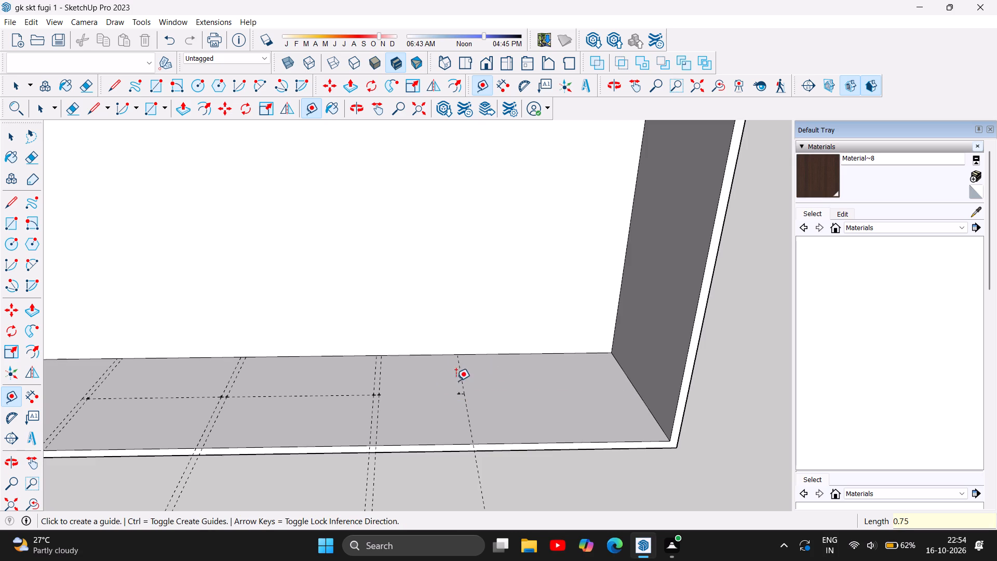
{"action": "left_click", "coordinate": [456, 396]}
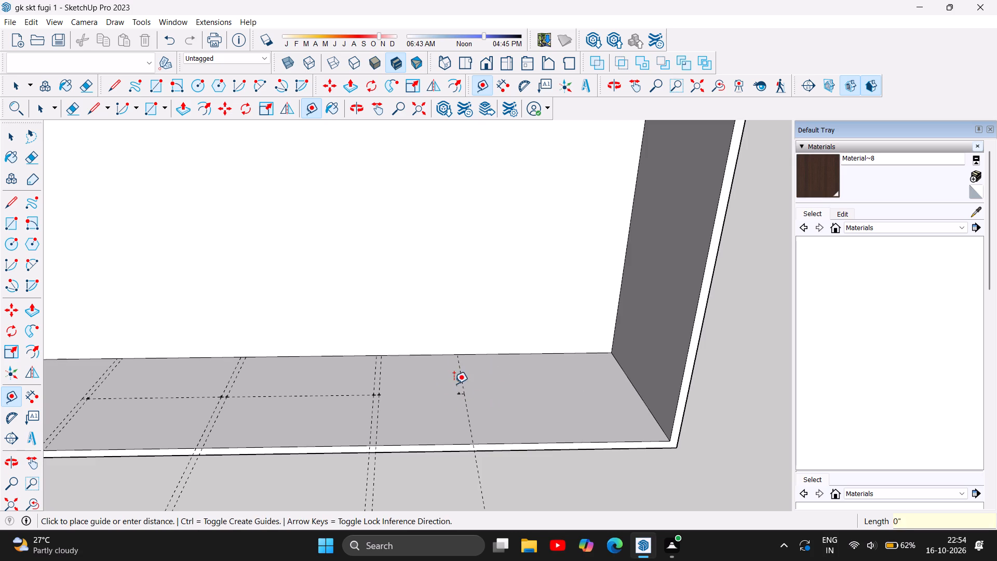
{"action": "left_click", "coordinate": [447, 357]}
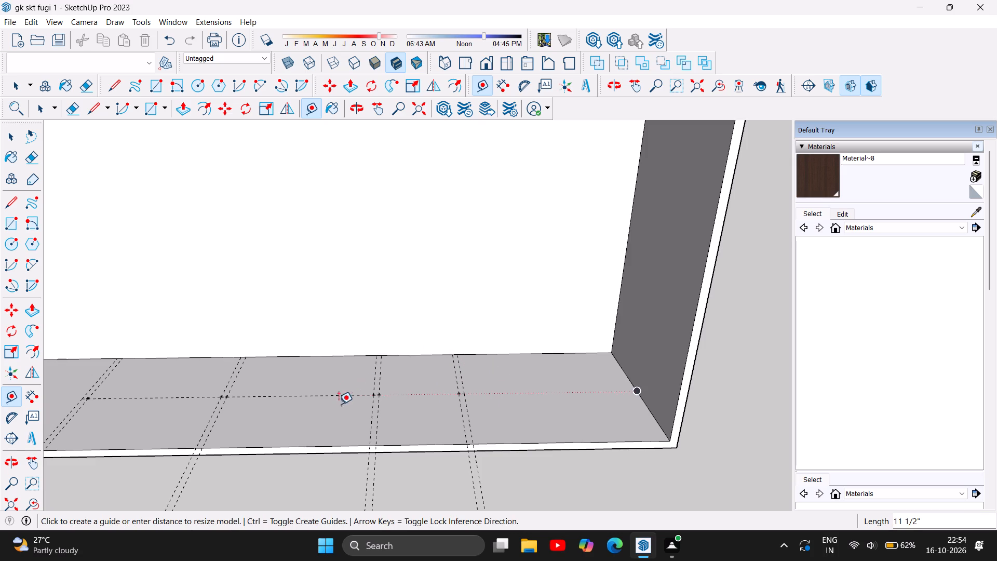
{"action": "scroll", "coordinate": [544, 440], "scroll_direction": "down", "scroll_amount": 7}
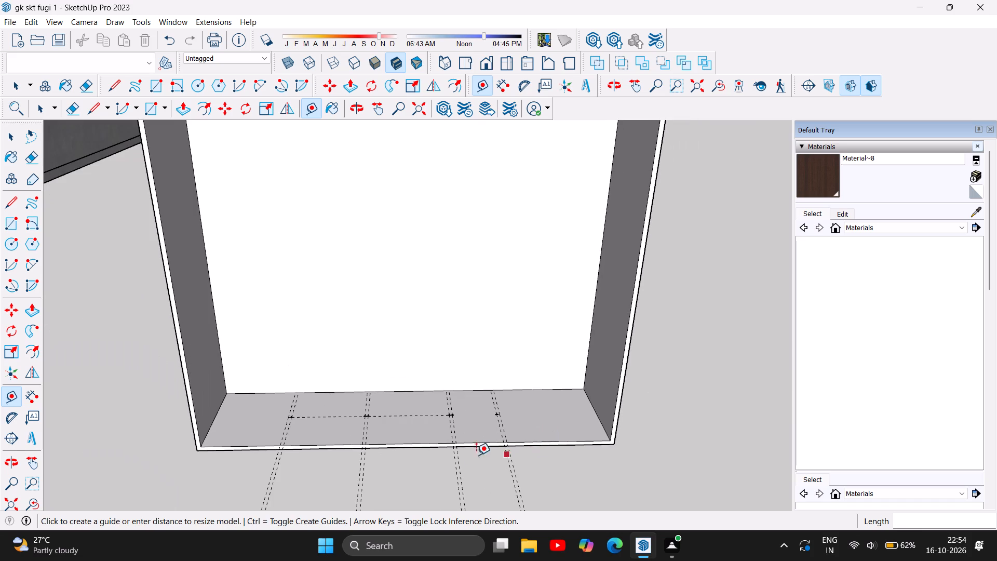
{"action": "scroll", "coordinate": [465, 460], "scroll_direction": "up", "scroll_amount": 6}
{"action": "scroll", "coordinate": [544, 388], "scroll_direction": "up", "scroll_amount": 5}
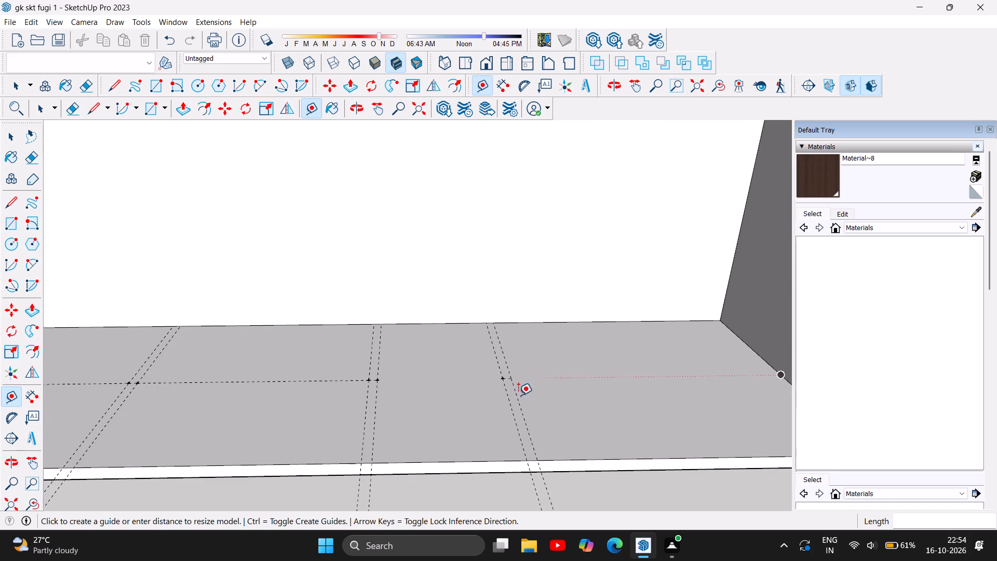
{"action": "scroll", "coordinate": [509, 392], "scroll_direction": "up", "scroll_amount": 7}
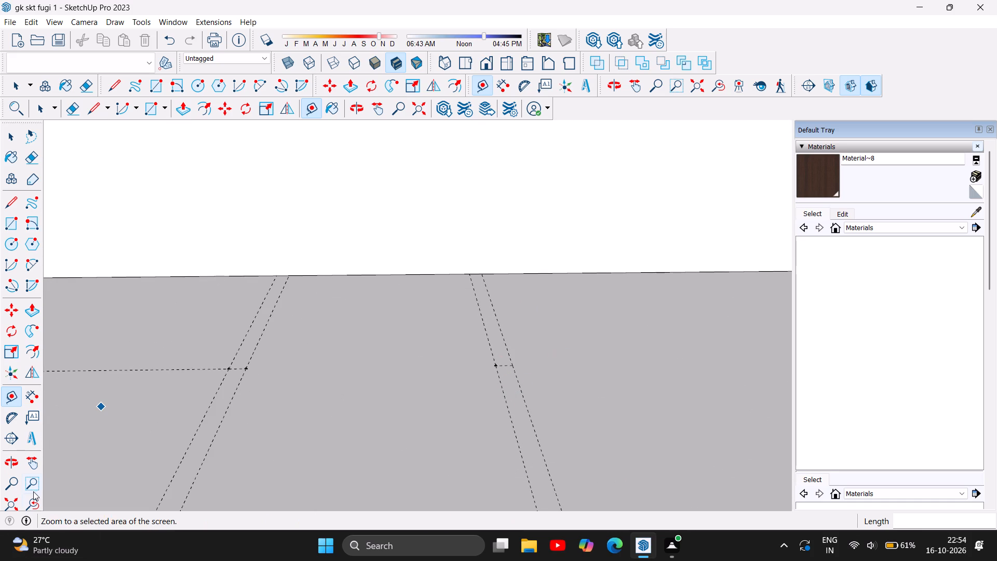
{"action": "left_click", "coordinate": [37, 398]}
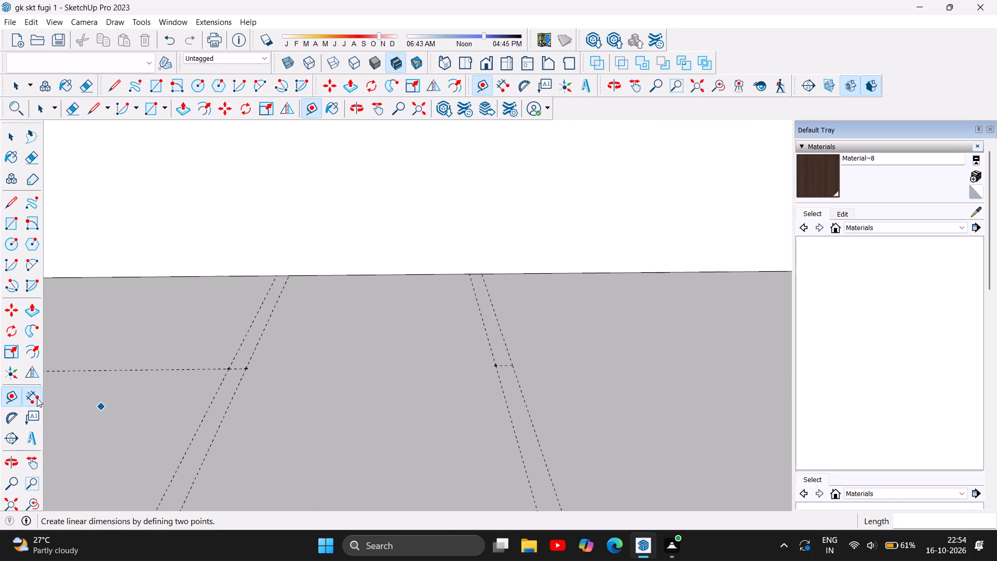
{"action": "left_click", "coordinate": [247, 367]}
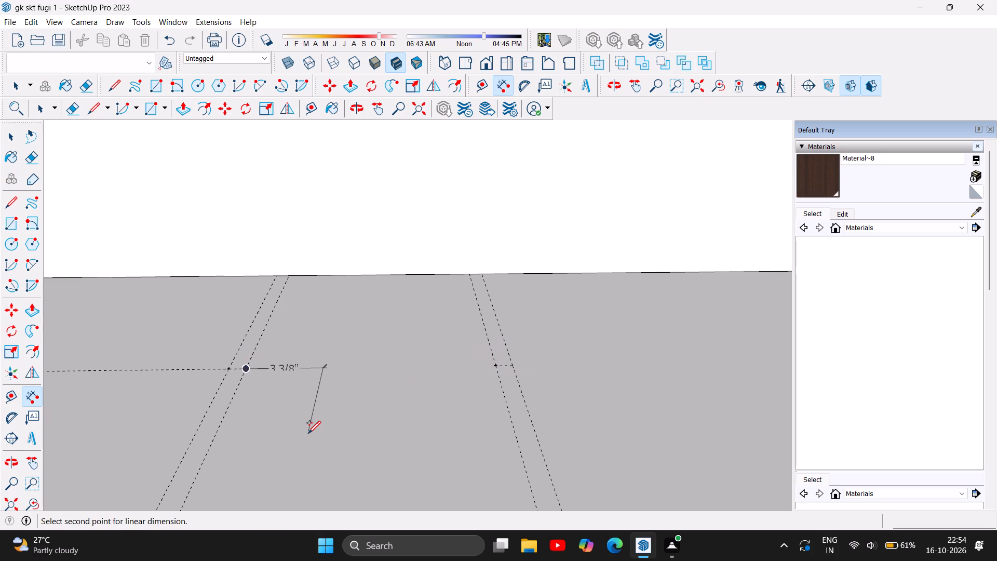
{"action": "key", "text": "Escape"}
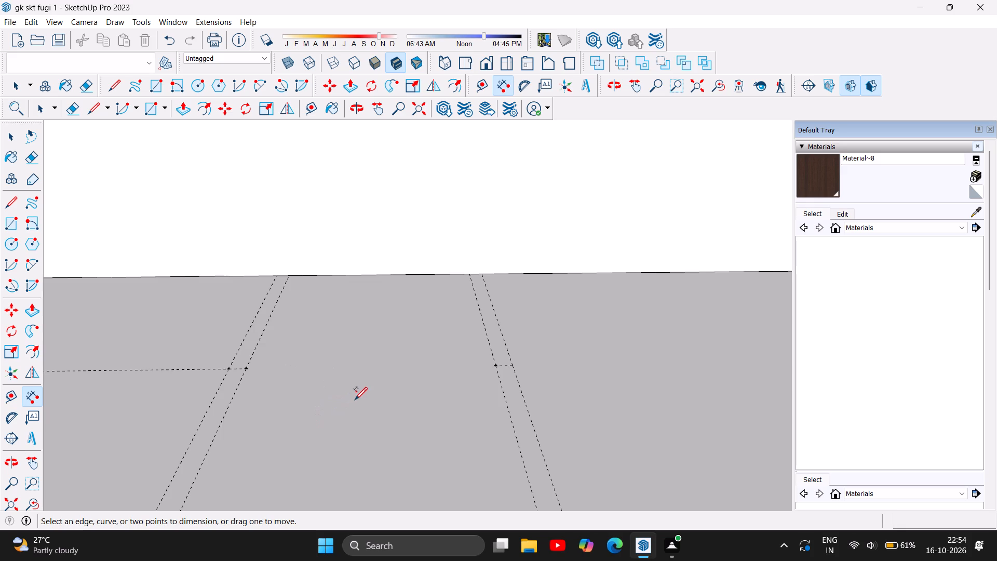
Examine the spacing of the divider guide pairs across the full width of the box floor.
{"action": "scroll", "coordinate": [415, 363], "scroll_direction": "down", "scroll_amount": 18}
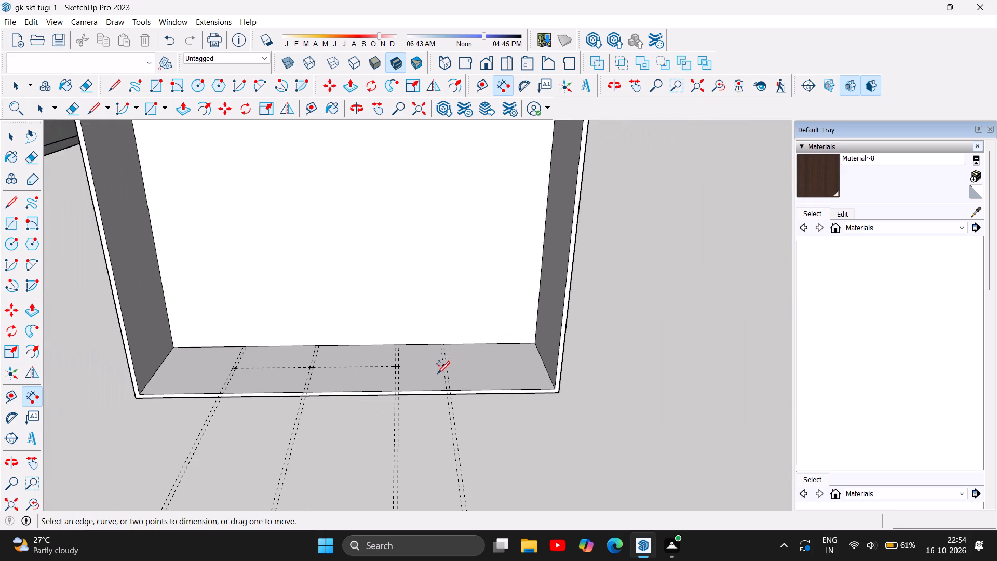
{"action": "scroll", "coordinate": [130, 380], "scroll_direction": "up", "scroll_amount": 3}
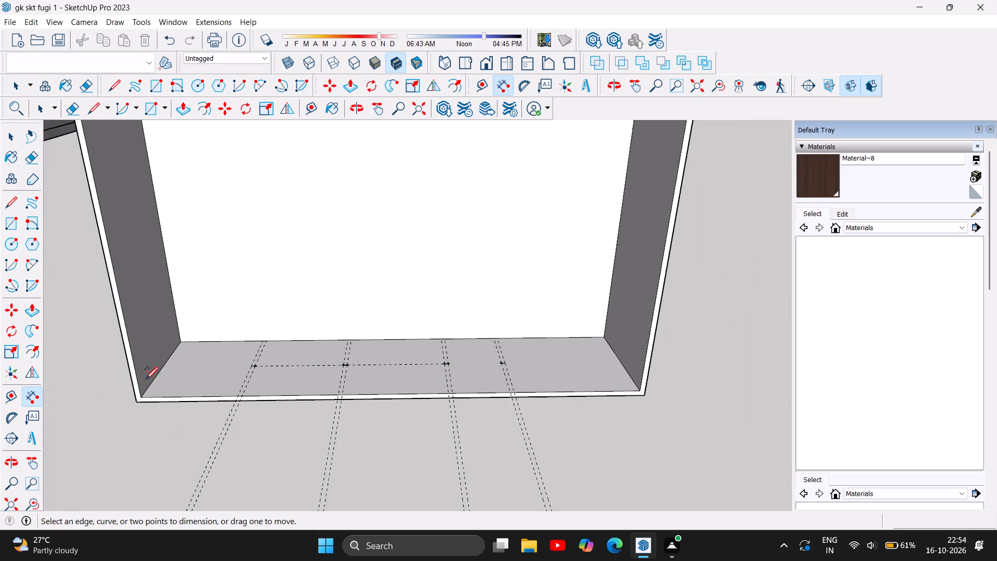
{"action": "scroll", "coordinate": [145, 379], "scroll_direction": "up", "scroll_amount": 2}
{"action": "scroll", "coordinate": [267, 384], "scroll_direction": "up", "scroll_amount": 2}
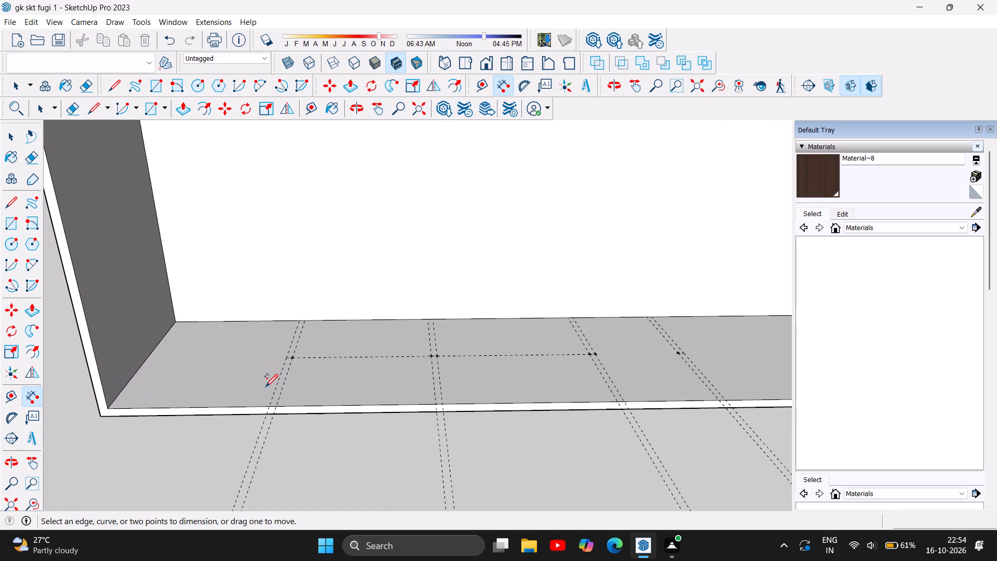
{"action": "scroll", "coordinate": [307, 428], "scroll_direction": "down", "scroll_amount": 3}
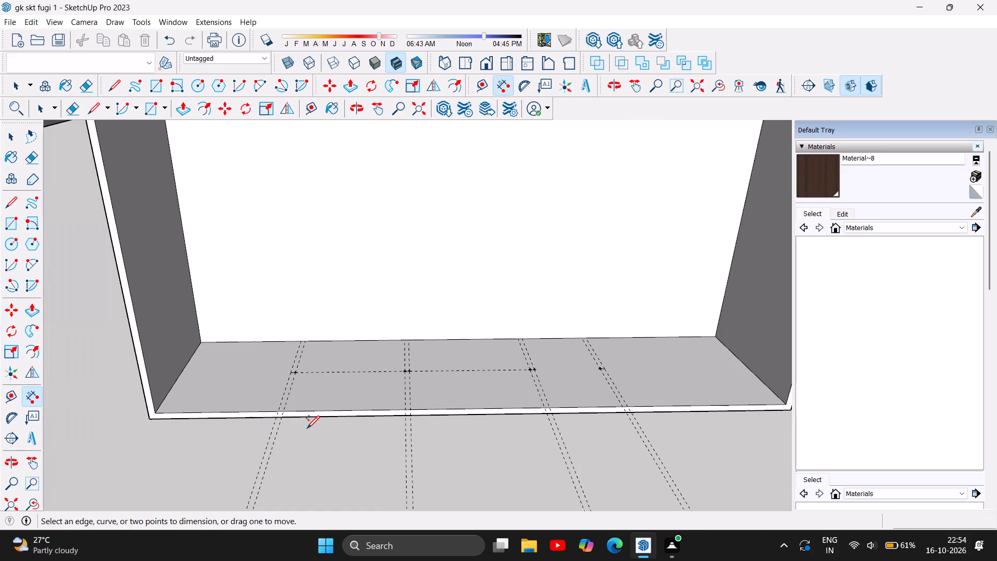
{"action": "scroll", "coordinate": [307, 427], "scroll_direction": "down", "scroll_amount": 4}
{"action": "scroll", "coordinate": [324, 403], "scroll_direction": "up", "scroll_amount": 2}
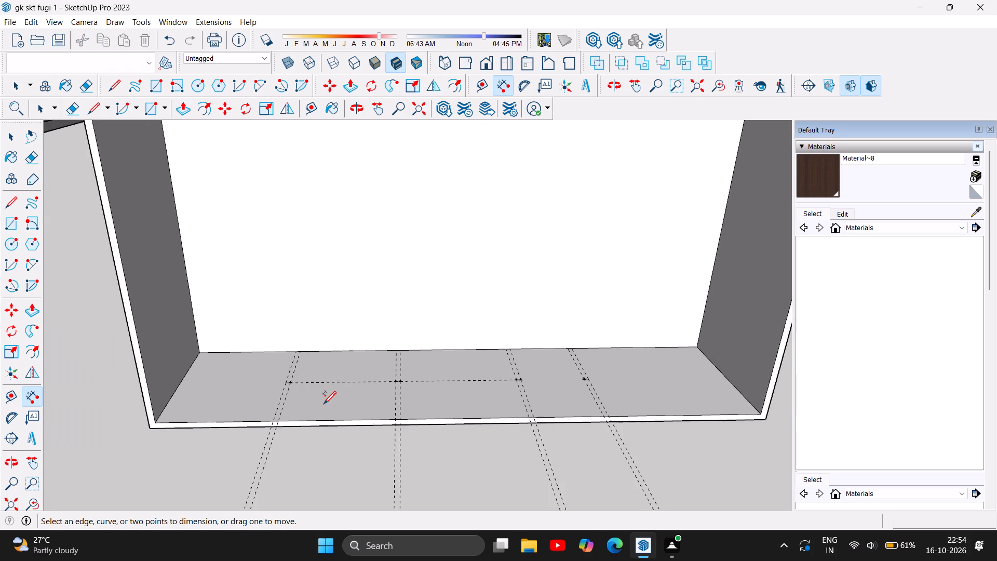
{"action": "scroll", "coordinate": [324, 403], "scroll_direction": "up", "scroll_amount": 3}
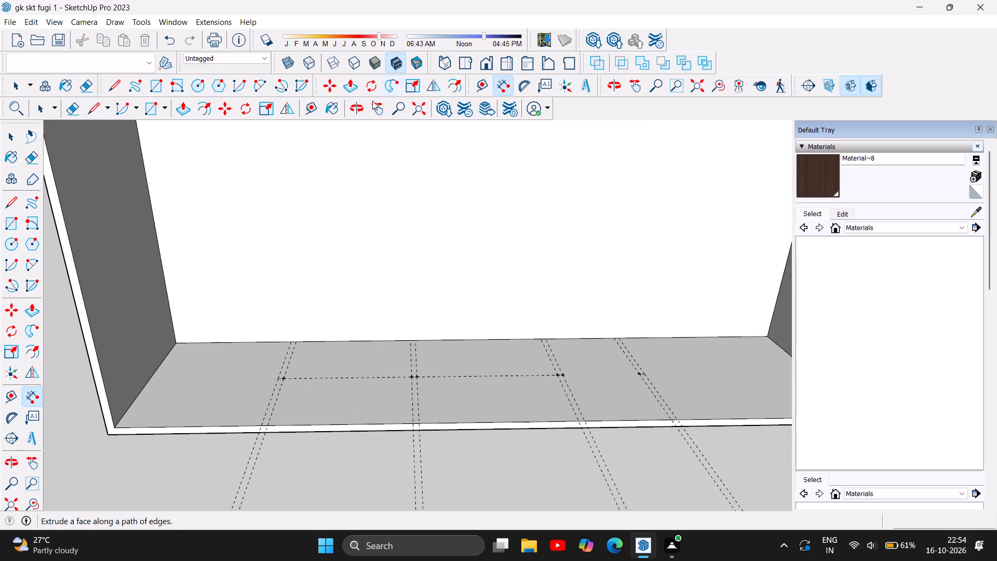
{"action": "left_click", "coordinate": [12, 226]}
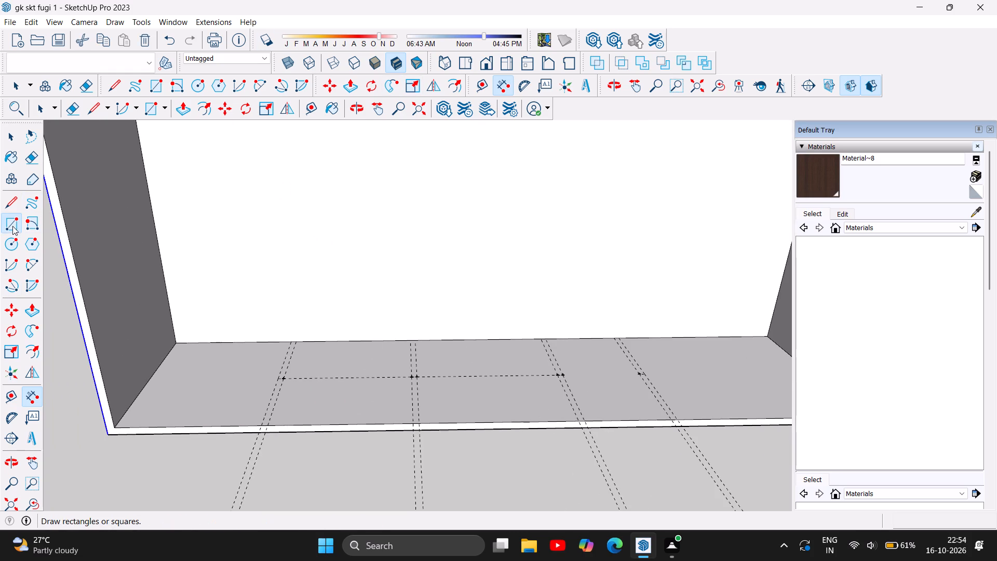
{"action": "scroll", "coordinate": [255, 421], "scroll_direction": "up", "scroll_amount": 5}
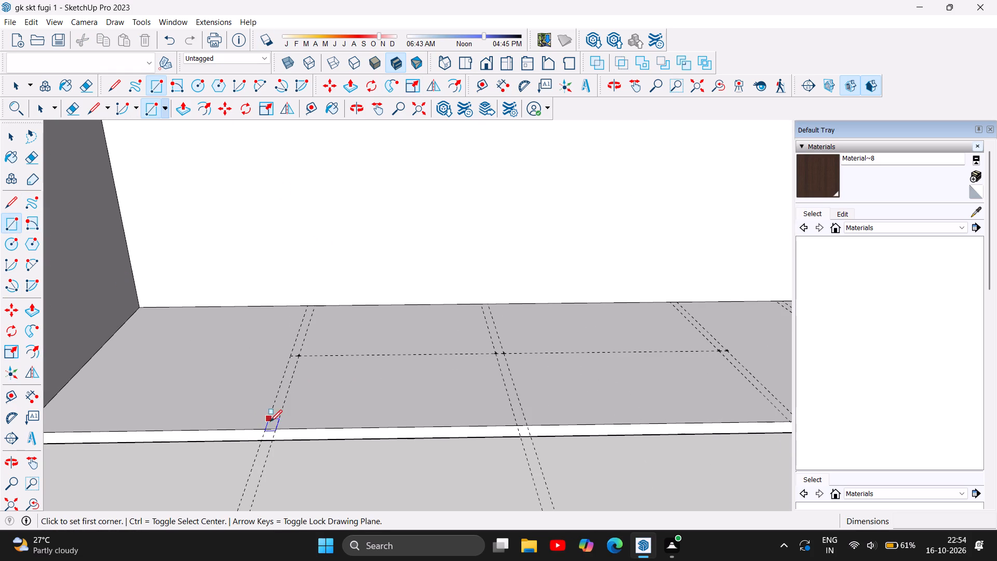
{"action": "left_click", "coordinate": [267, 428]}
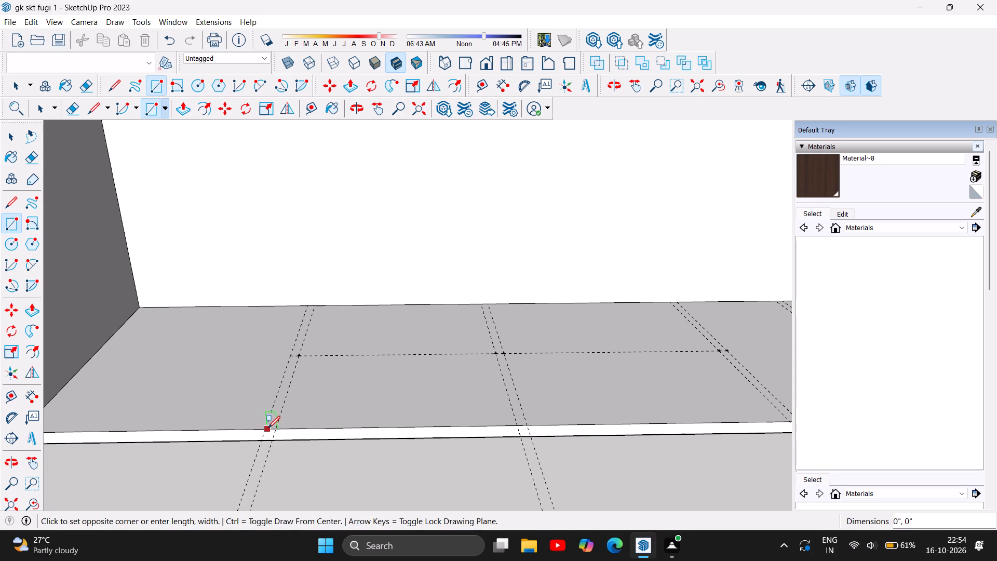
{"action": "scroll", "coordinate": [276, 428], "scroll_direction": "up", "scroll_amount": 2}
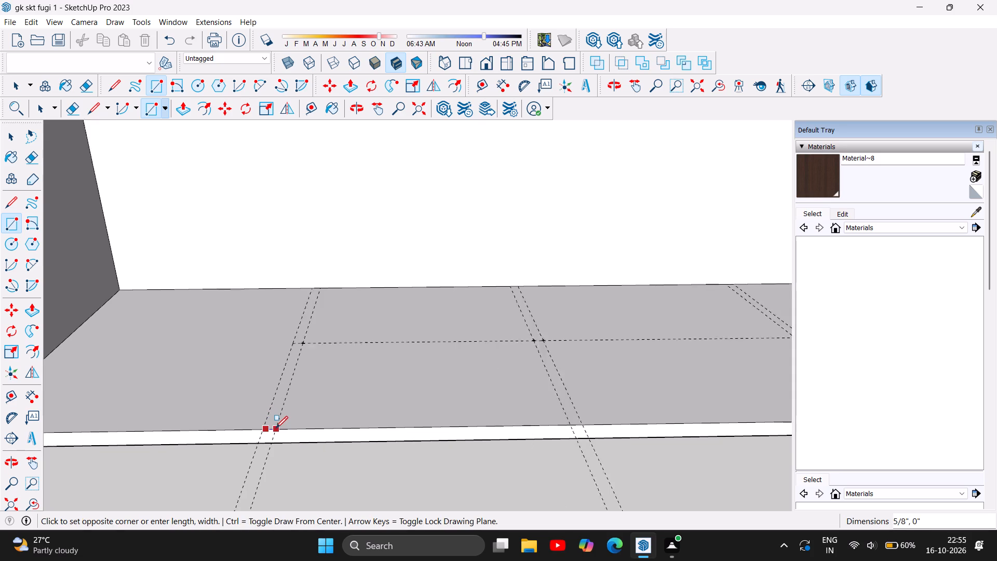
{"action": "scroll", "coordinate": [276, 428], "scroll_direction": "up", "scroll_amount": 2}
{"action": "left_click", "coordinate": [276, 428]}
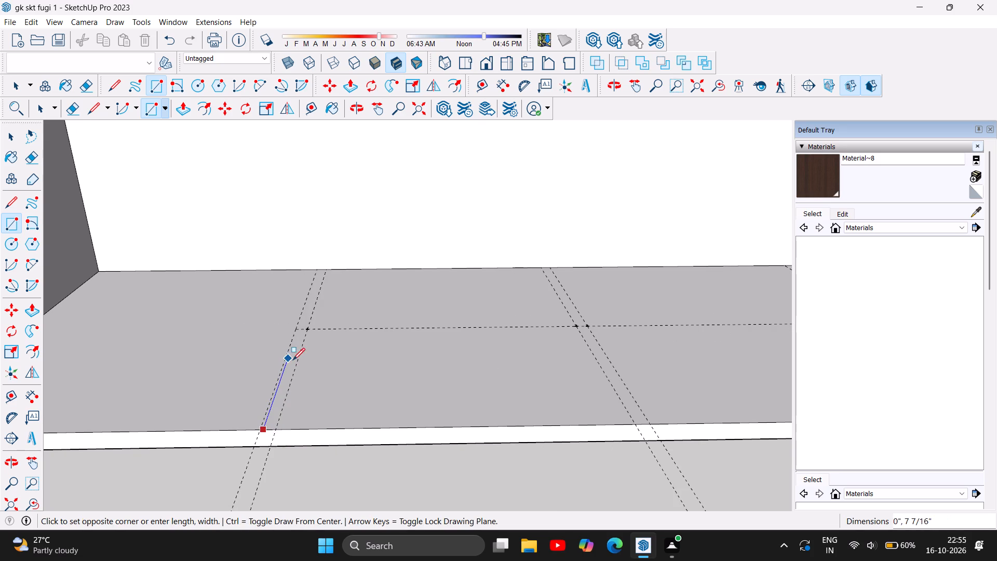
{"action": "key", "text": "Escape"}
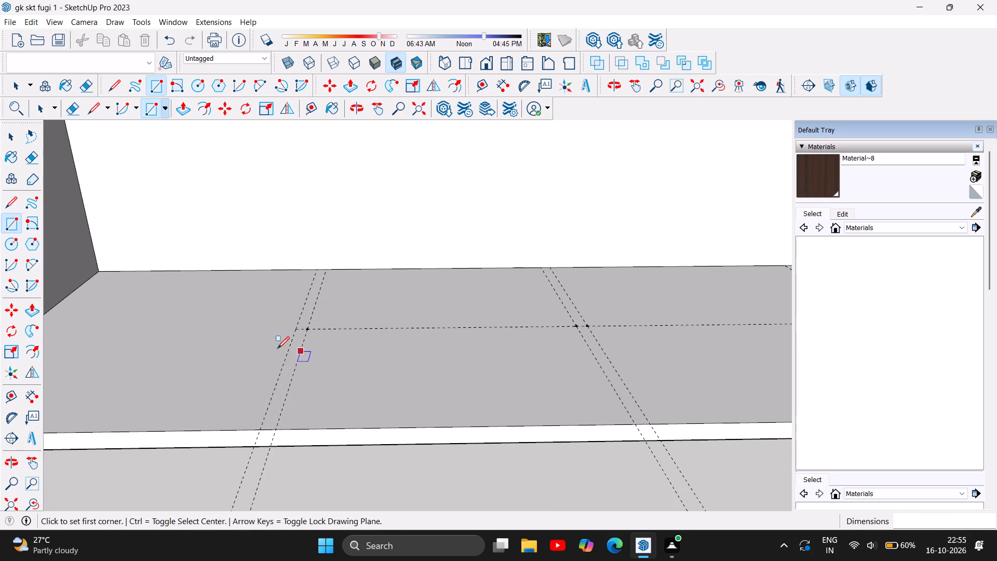
Draw a rectangle about 13/16" by 1' 11" between the first guide pair, from the floor's front edge to its back edge.
{"action": "left_click", "coordinate": [11, 224]}
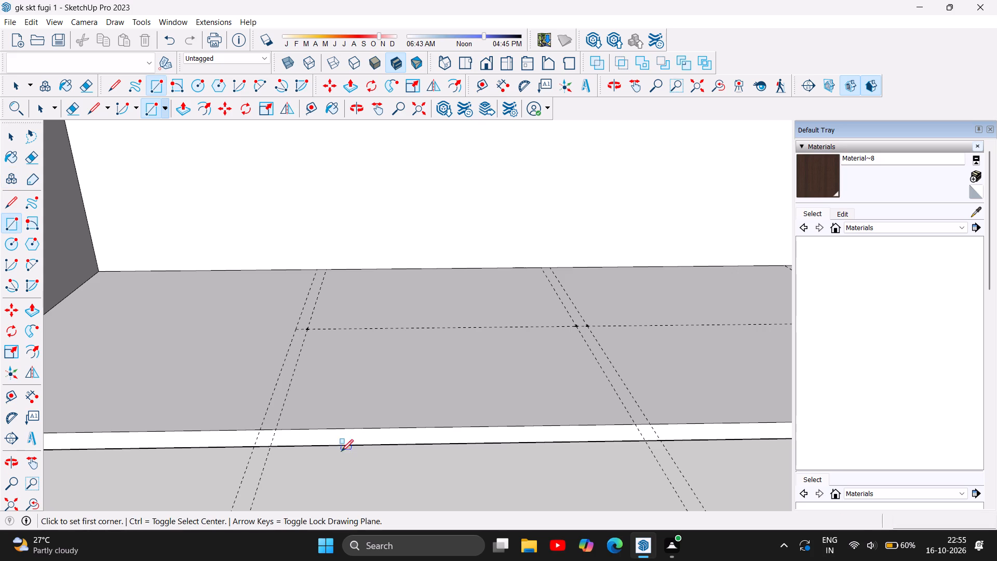
{"action": "scroll", "coordinate": [273, 434], "scroll_direction": "up", "scroll_amount": 4}
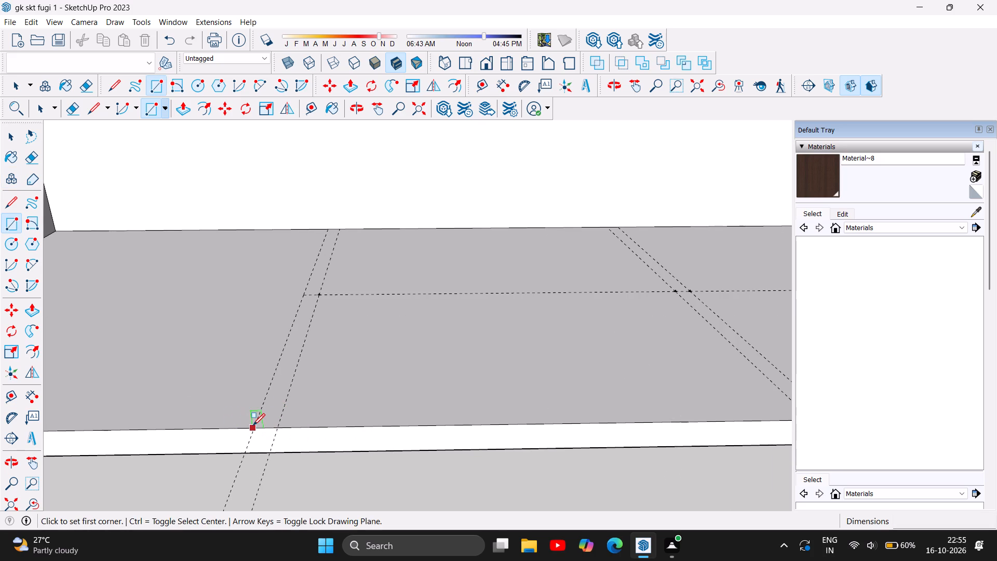
{"action": "left_click", "coordinate": [253, 425]}
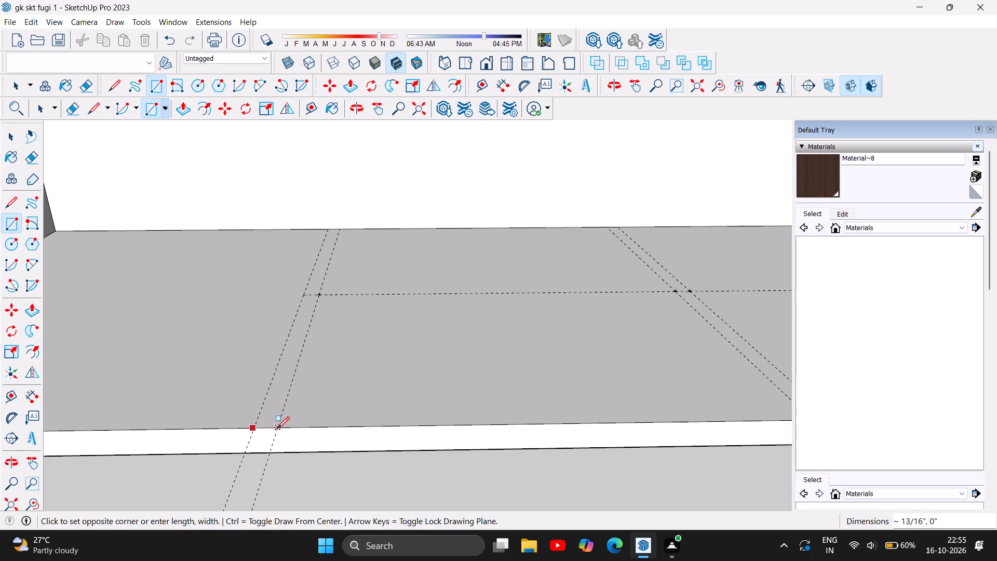
{"action": "left_click", "coordinate": [278, 429]}
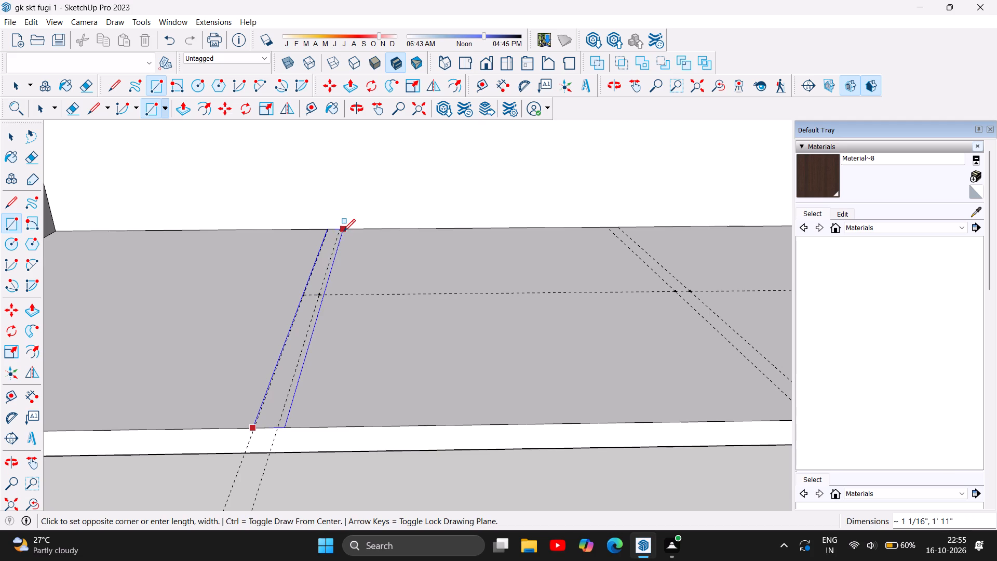
{"action": "left_click", "coordinate": [341, 231]}
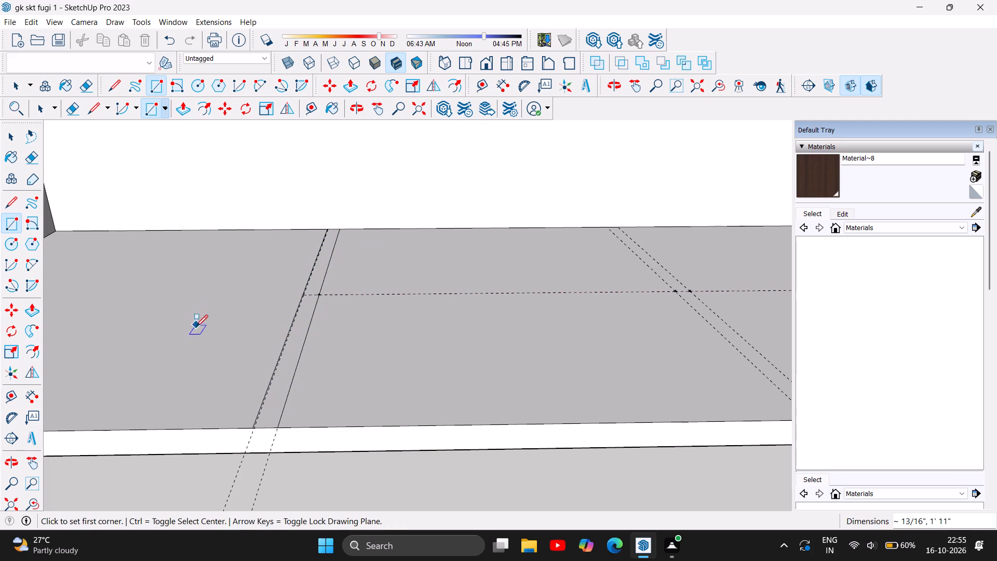
Draw a rectangle about 3/4" by 1' 11" between the second guide pair, spanning the floor's full depth.
{"action": "scroll", "coordinate": [155, 389], "scroll_direction": "down", "scroll_amount": 5}
{"action": "scroll", "coordinate": [167, 435], "scroll_direction": "down", "scroll_amount": 5}
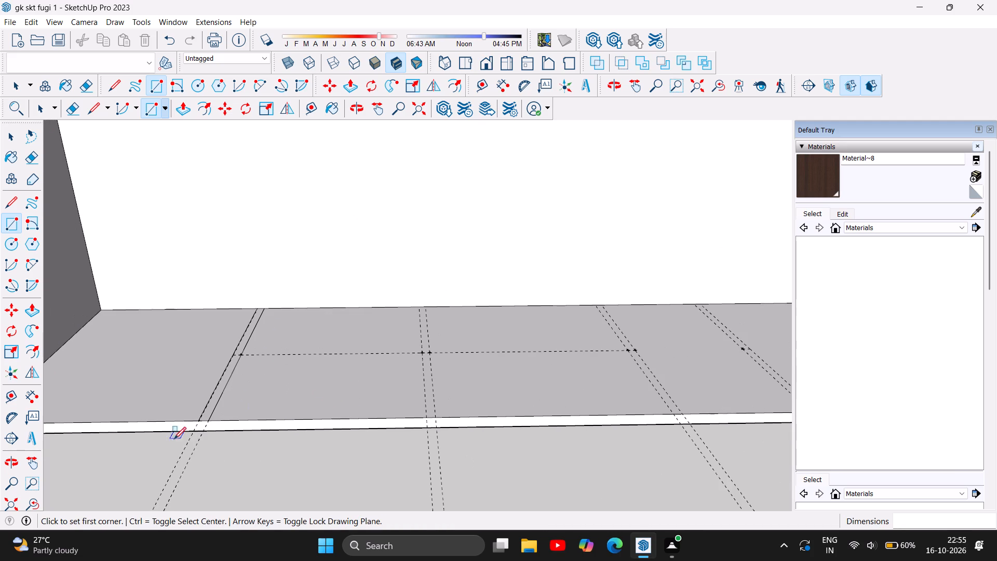
{"action": "scroll", "coordinate": [442, 412], "scroll_direction": "up", "scroll_amount": 12}
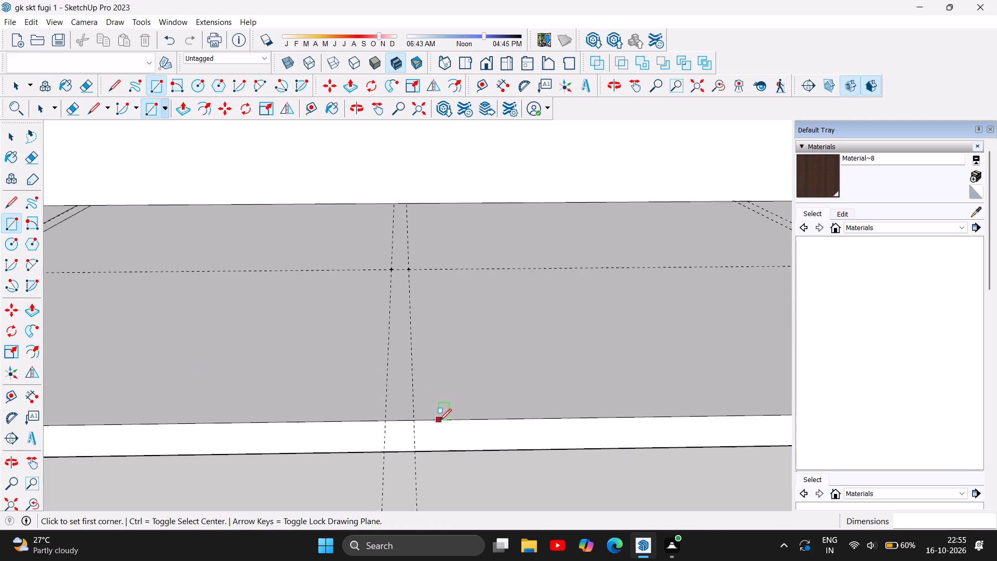
{"action": "scroll", "coordinate": [439, 421], "scroll_direction": "up", "scroll_amount": 1}
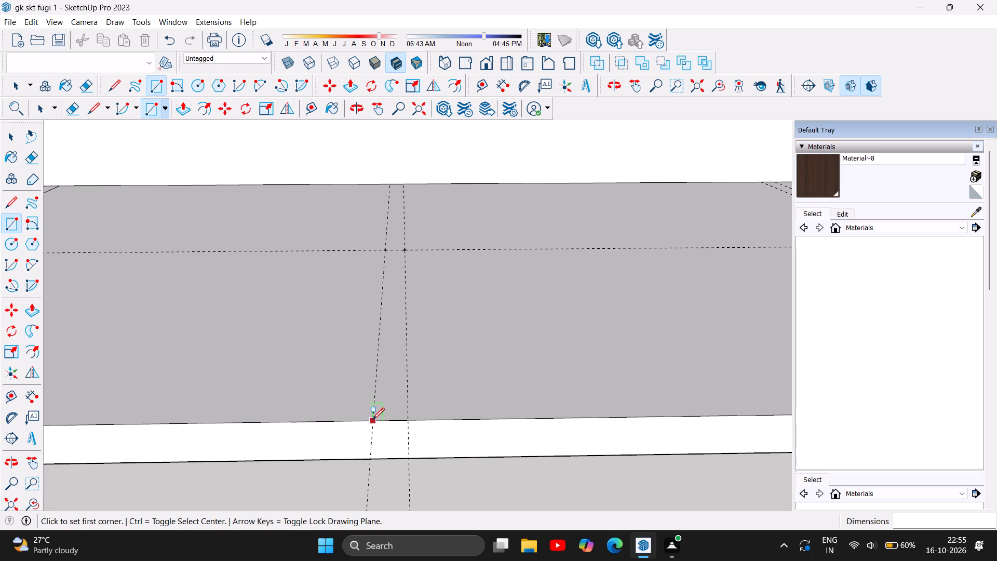
{"action": "left_click", "coordinate": [372, 420]}
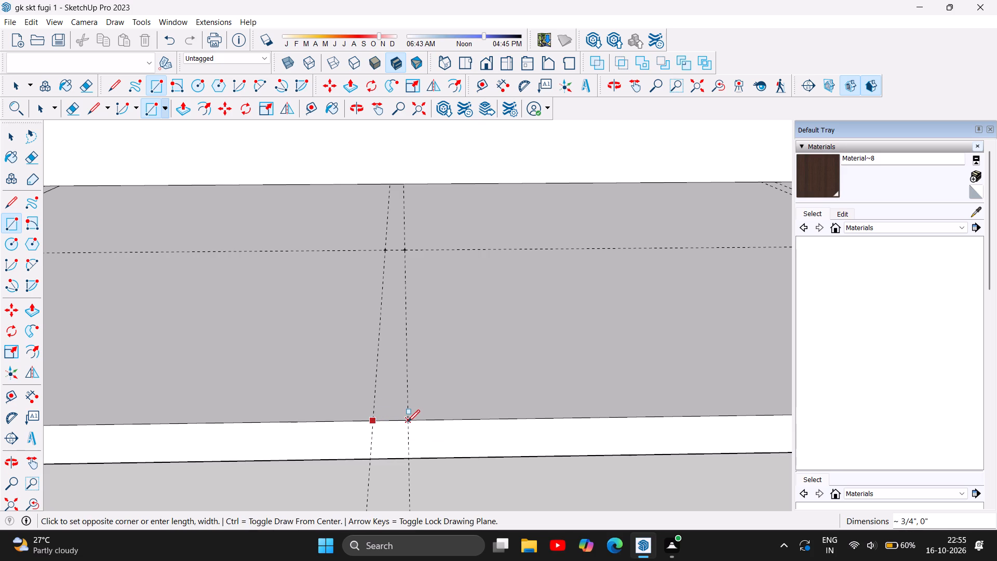
{"action": "left_click", "coordinate": [408, 422]}
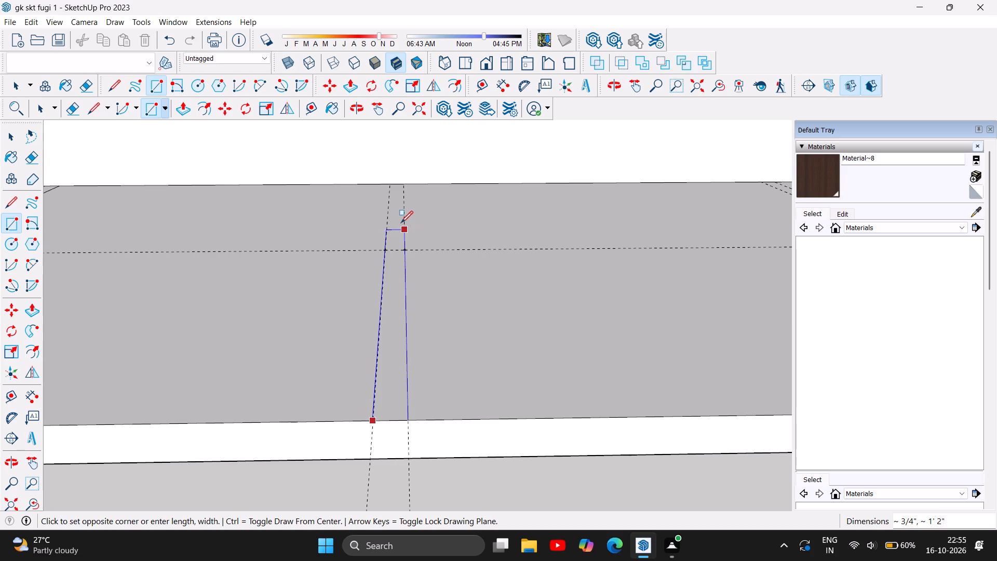
{"action": "left_click", "coordinate": [402, 182]}
Draw a rectangle about 3/4" by 1' 11" between the third guide pair, spanning the floor's full depth.
{"action": "scroll", "coordinate": [221, 357], "scroll_direction": "down", "scroll_amount": 11}
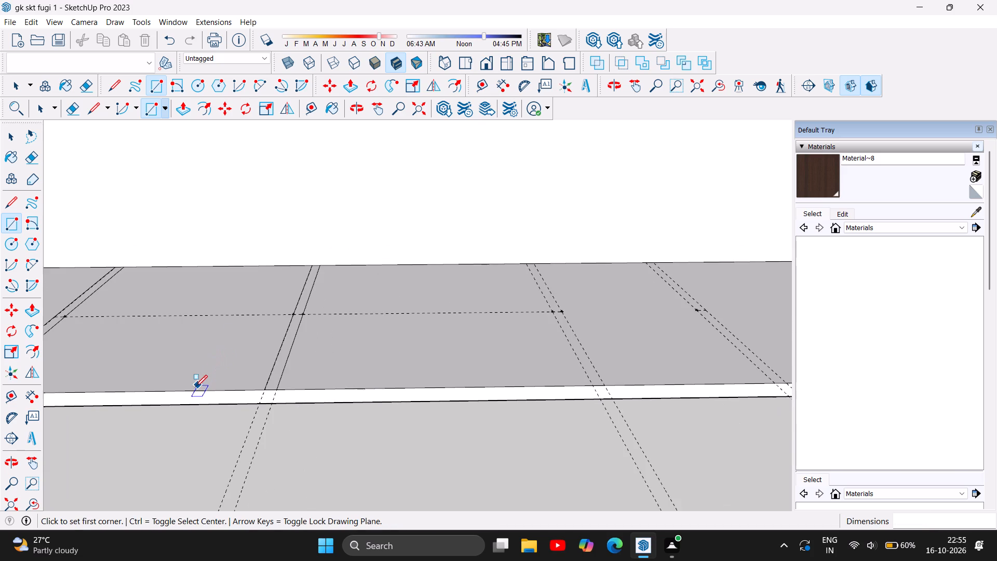
{"action": "scroll", "coordinate": [193, 389], "scroll_direction": "down", "scroll_amount": 7}
{"action": "scroll", "coordinate": [407, 370], "scroll_direction": "up", "scroll_amount": 10}
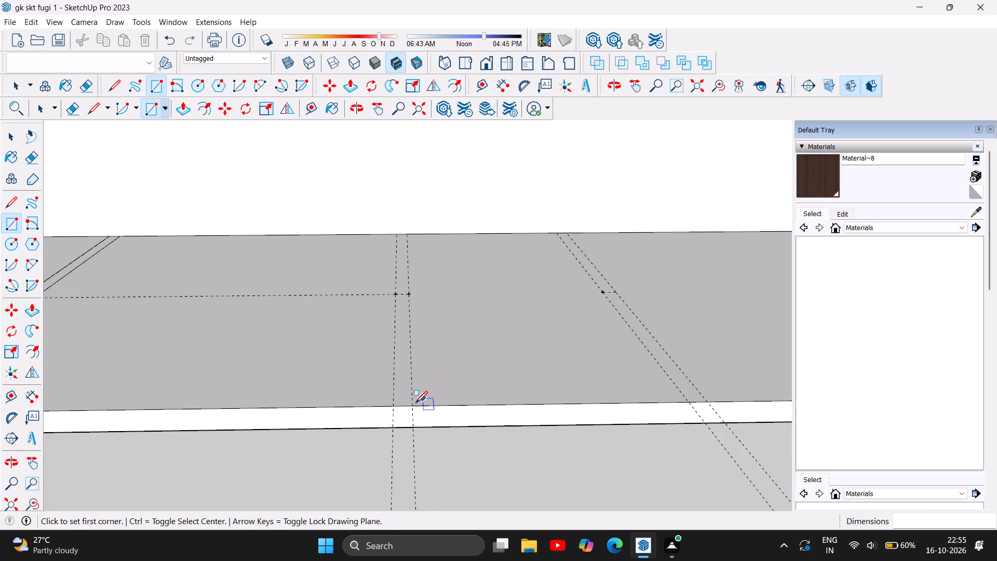
{"action": "scroll", "coordinate": [414, 404], "scroll_direction": "up", "scroll_amount": 4}
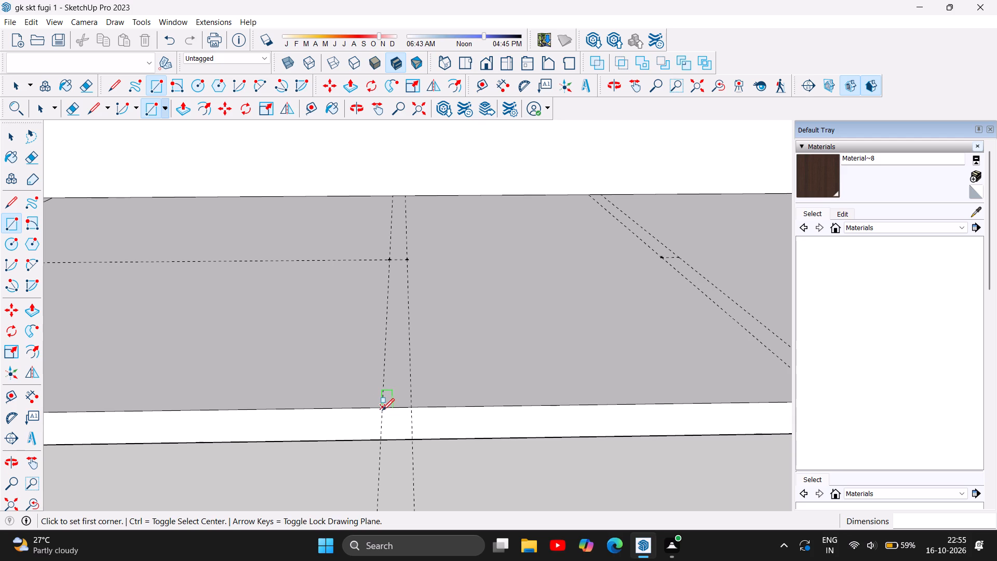
{"action": "left_click", "coordinate": [382, 406]}
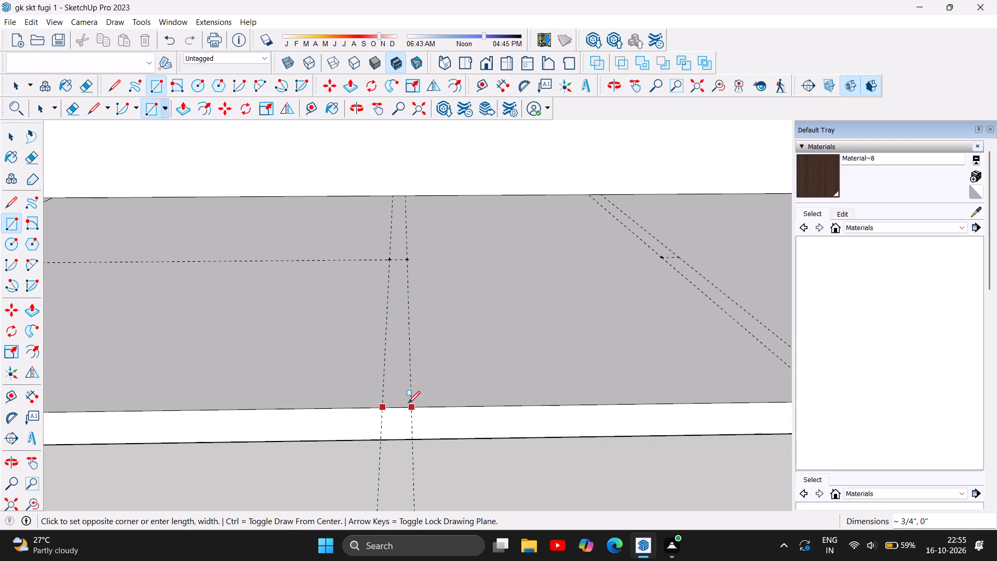
{"action": "left_click", "coordinate": [412, 405]}
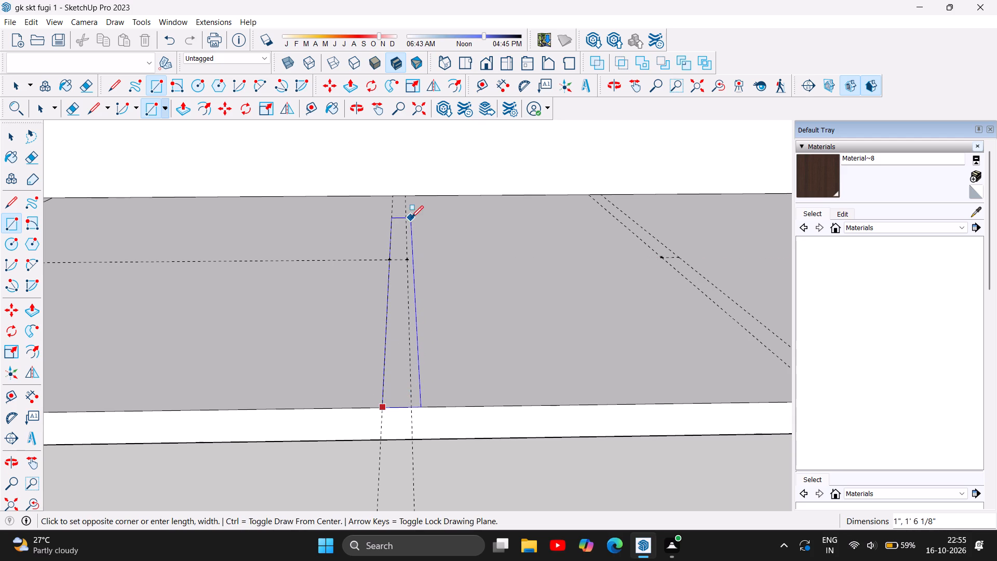
{"action": "left_click", "coordinate": [405, 195]}
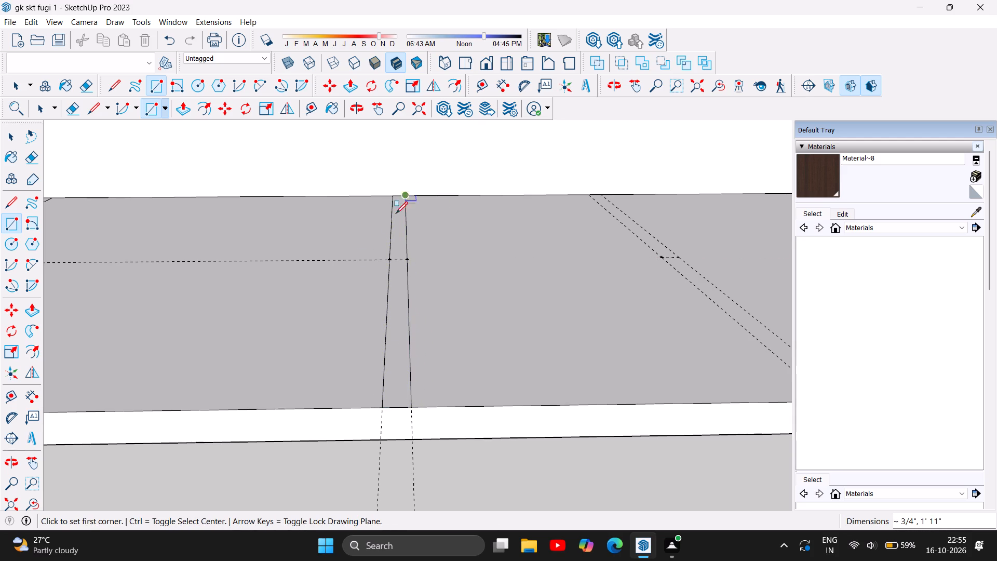
Draw a 3/4" by 1' 11" rectangle between the fourth guide pair, from the floor's front edge to its back edge.
{"action": "scroll", "coordinate": [221, 425], "scroll_direction": "down", "scroll_amount": 13}
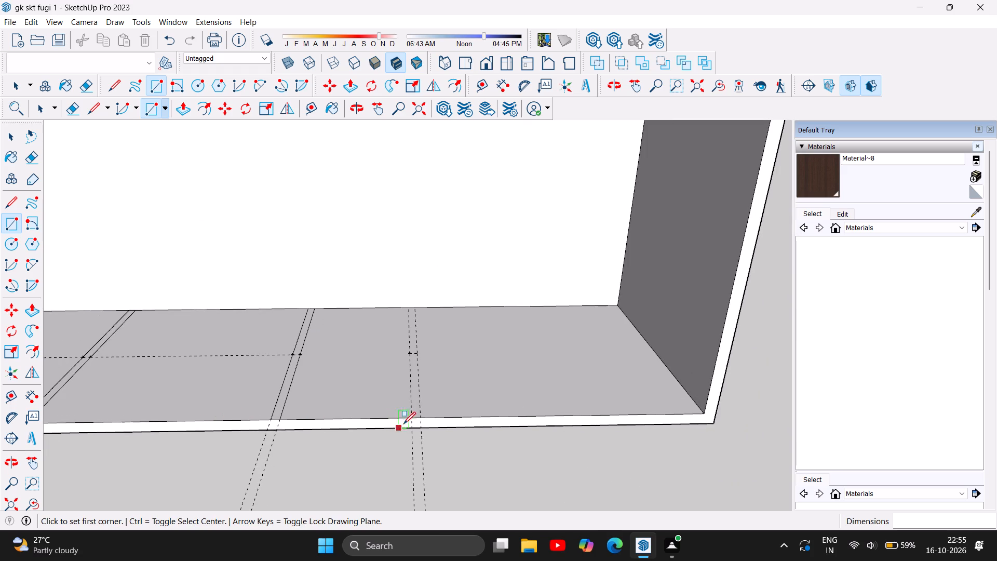
{"action": "scroll", "coordinate": [406, 421], "scroll_direction": "up", "scroll_amount": 9}
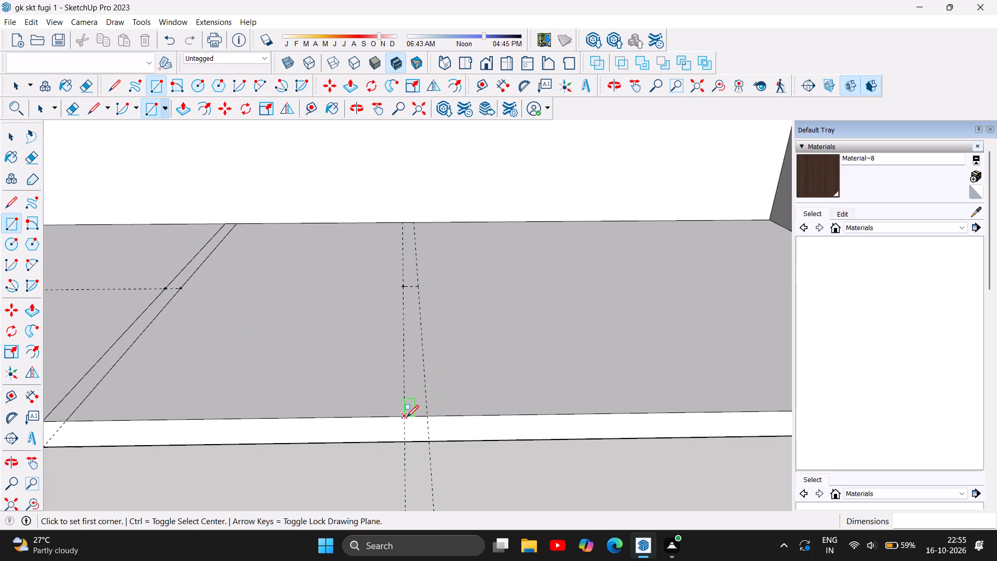
{"action": "left_click", "coordinate": [406, 417]}
{"action": "left_click", "coordinate": [427, 417]}
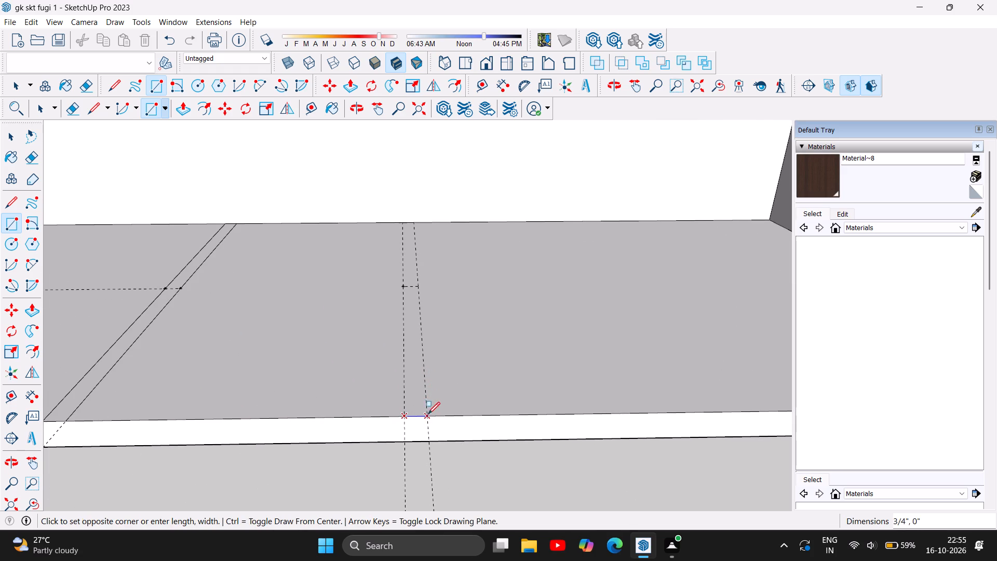
{"action": "left_click", "coordinate": [414, 221]}
Push/Pull the first floor strip up 6' 10" to the underside of the box top, forming the first vertical divider.
{"action": "scroll", "coordinate": [465, 336], "scroll_direction": "down", "scroll_amount": 5}
{"action": "scroll", "coordinate": [538, 352], "scroll_direction": "down", "scroll_amount": 5}
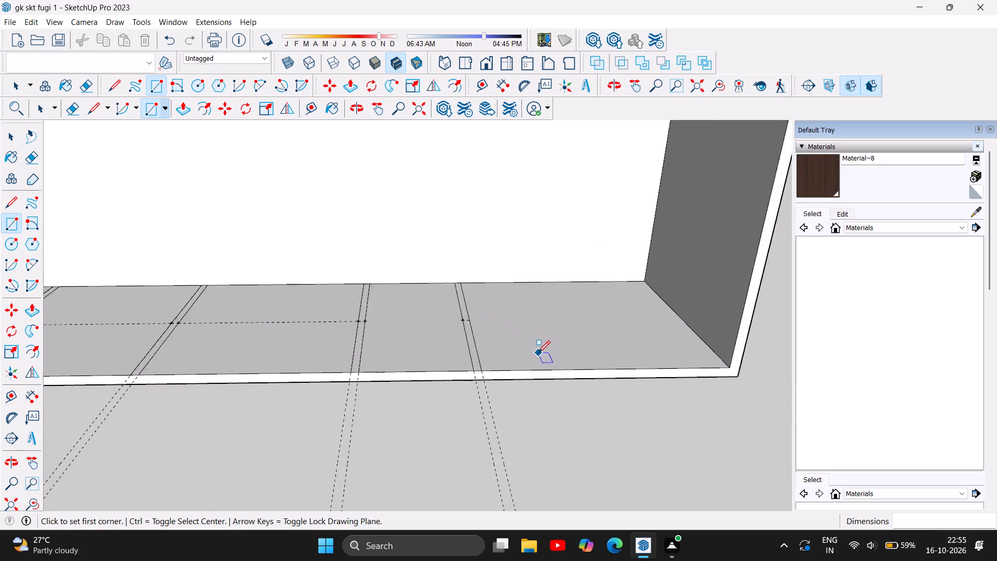
{"action": "scroll", "coordinate": [538, 353], "scroll_direction": "down", "scroll_amount": 11}
{"action": "scroll", "coordinate": [277, 352], "scroll_direction": "up", "scroll_amount": 4}
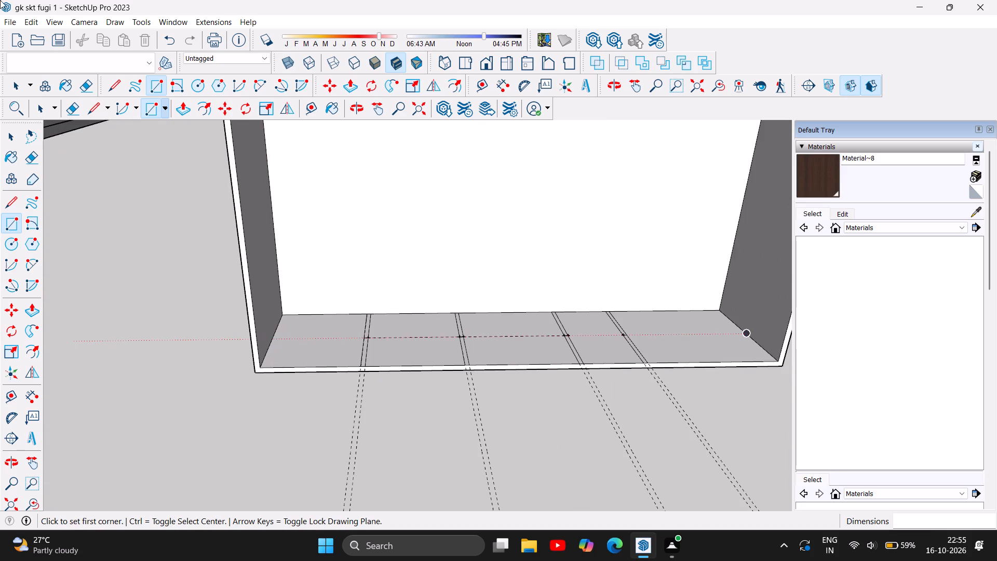
{"action": "left_click", "coordinate": [346, 84]}
{"action": "scroll", "coordinate": [368, 343], "scroll_direction": "up", "scroll_amount": 3}
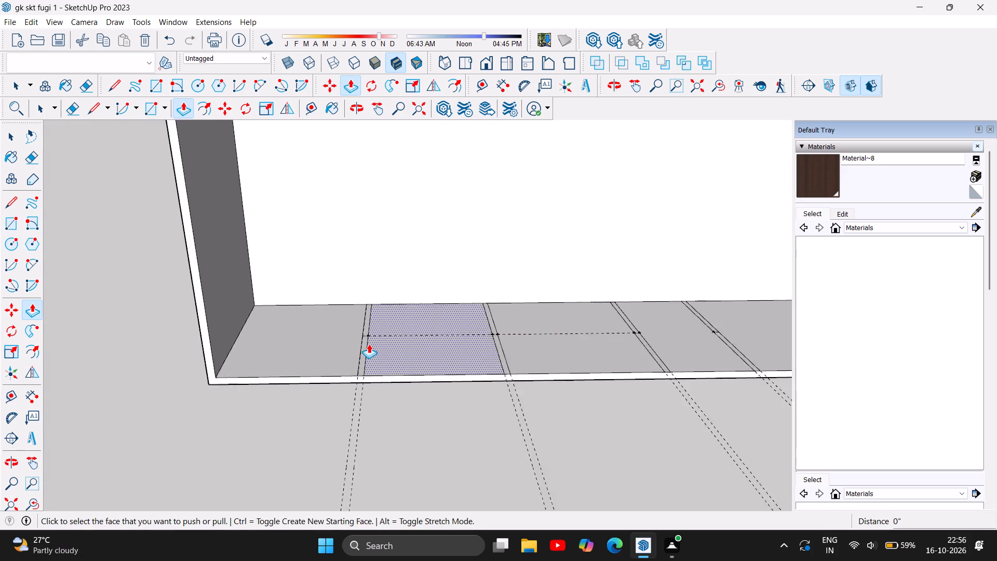
{"action": "scroll", "coordinate": [369, 344], "scroll_direction": "up", "scroll_amount": 7}
{"action": "left_click", "coordinate": [361, 348]}
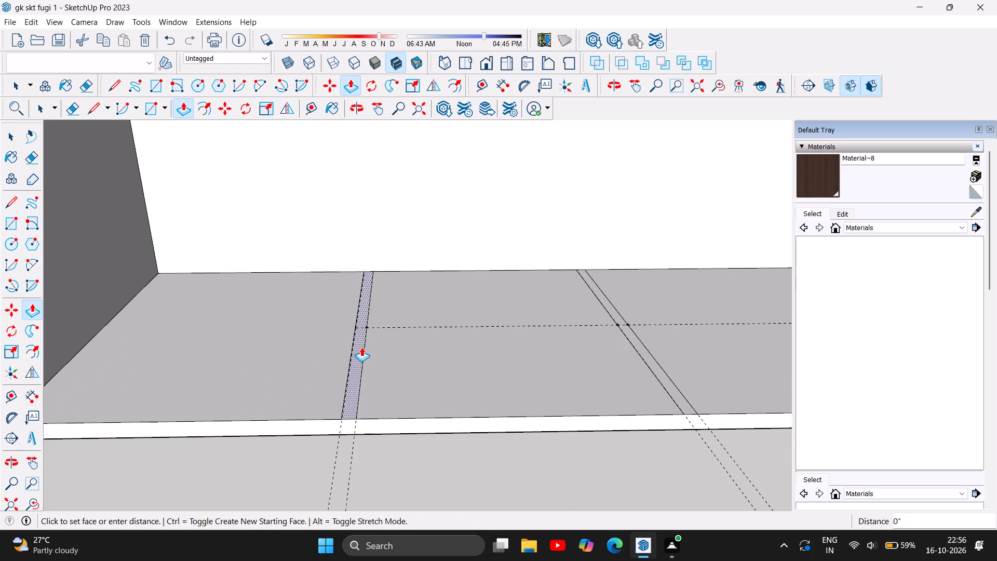
{"action": "scroll", "coordinate": [364, 310], "scroll_direction": "down", "scroll_amount": 10}
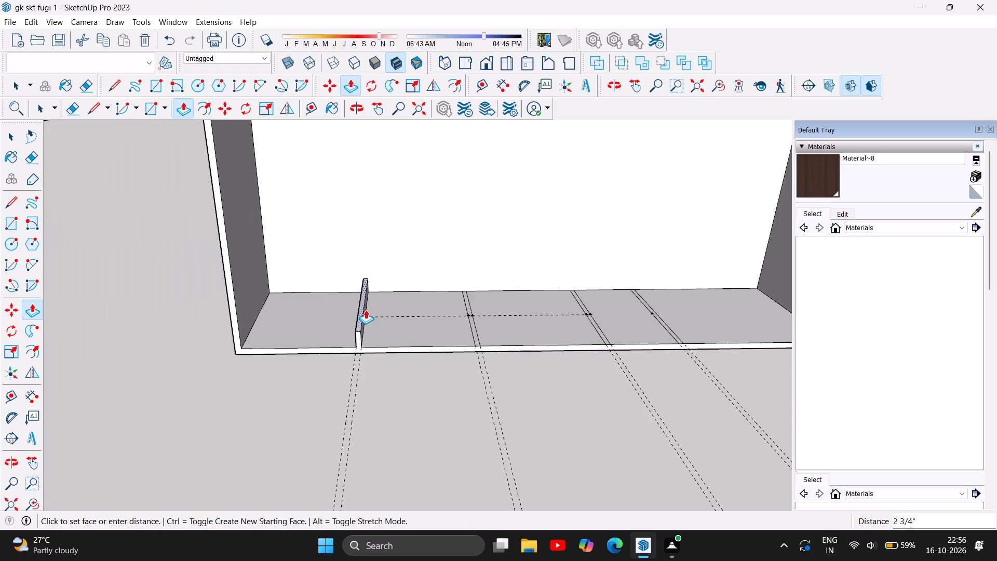
{"action": "scroll", "coordinate": [366, 310], "scroll_direction": "down", "scroll_amount": 15}
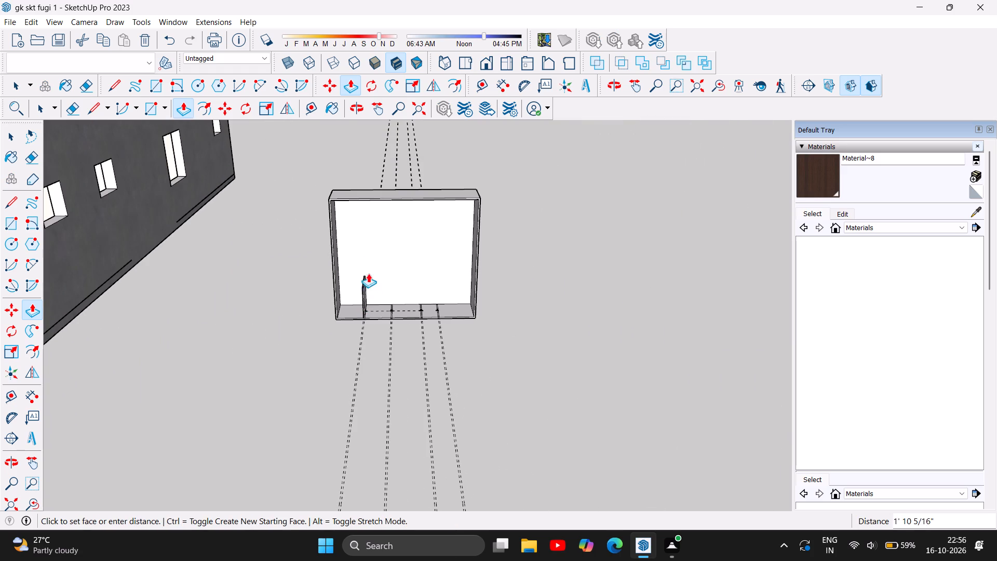
{"action": "left_click", "coordinate": [367, 199]}
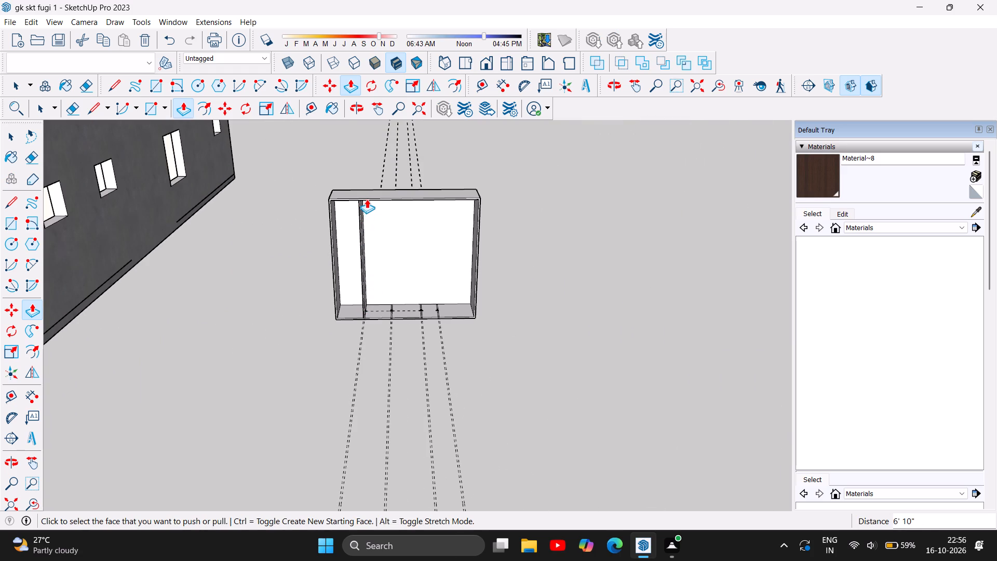
Push/Pull the second floor strip up about 6' 7 7/16" to form the second vertical divider.
{"action": "scroll", "coordinate": [397, 291], "scroll_direction": "up", "scroll_amount": 14}
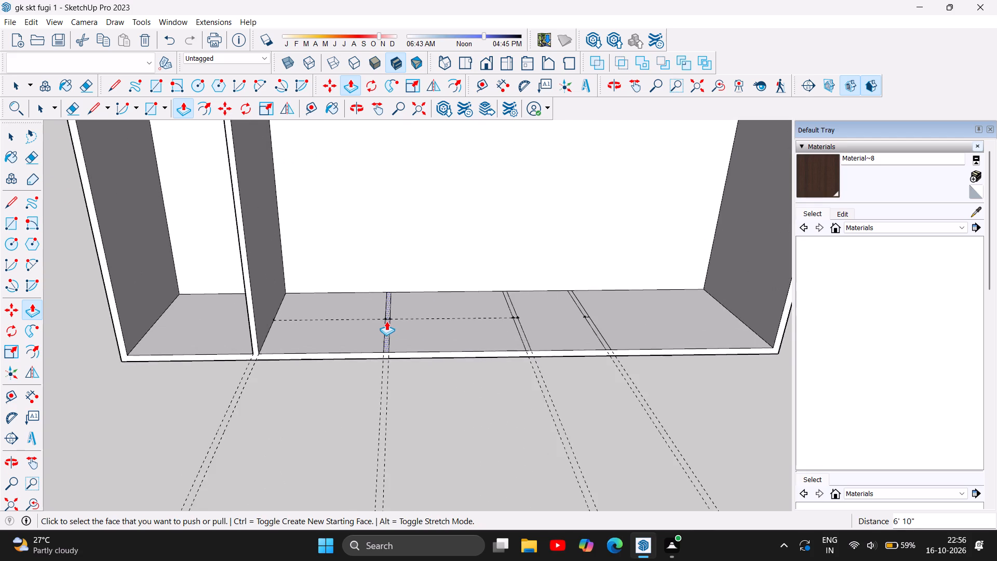
{"action": "scroll", "coordinate": [385, 320], "scroll_direction": "up", "scroll_amount": 4}
{"action": "left_click", "coordinate": [388, 325]}
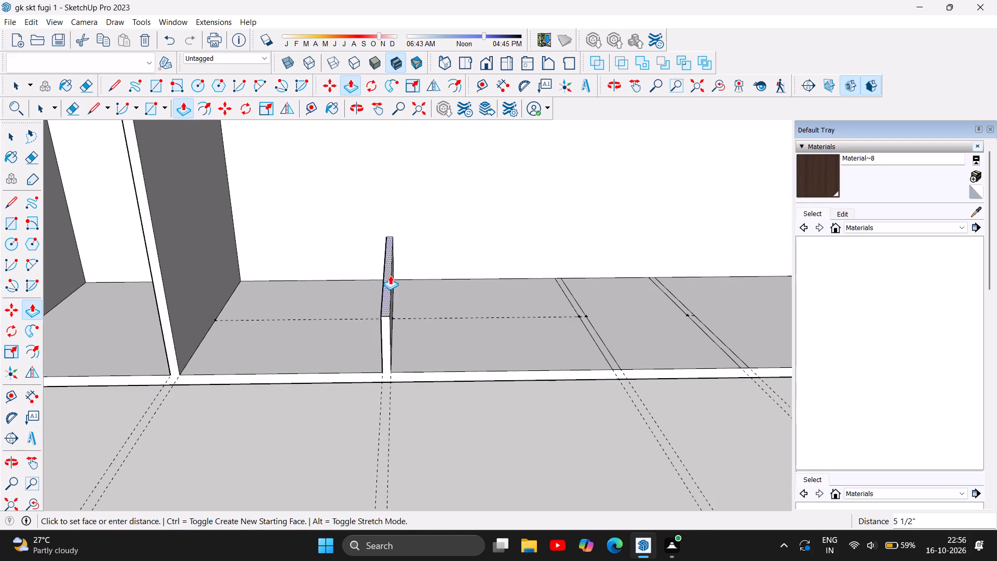
{"action": "scroll", "coordinate": [390, 275], "scroll_direction": "down", "scroll_amount": 16}
{"action": "scroll", "coordinate": [384, 288], "scroll_direction": "down", "scroll_amount": 6}
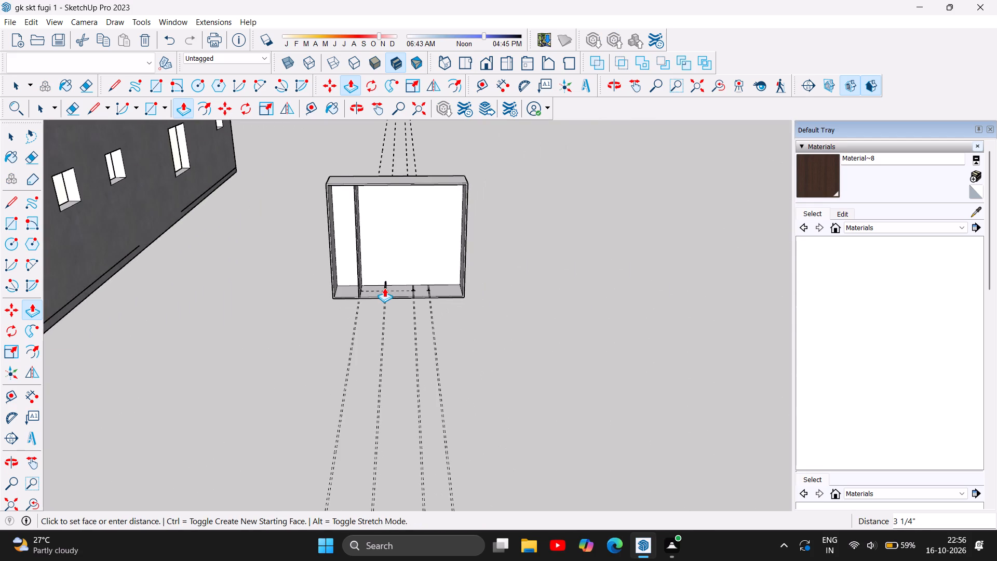
{"action": "scroll", "coordinate": [384, 288], "scroll_direction": "down", "scroll_amount": 6}
{"action": "scroll", "coordinate": [386, 244], "scroll_direction": "up", "scroll_amount": 6}
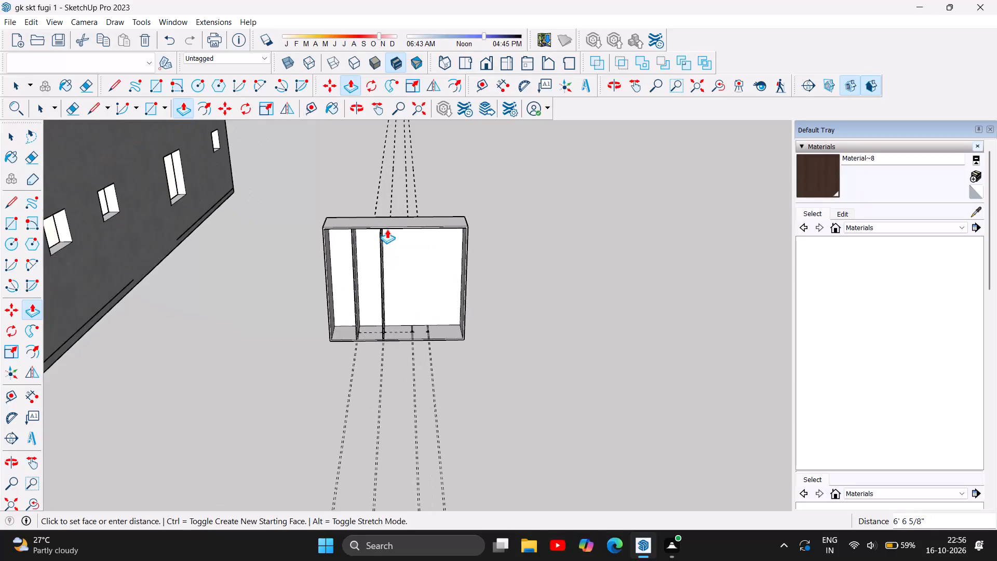
{"action": "scroll", "coordinate": [387, 228], "scroll_direction": "up", "scroll_amount": 5}
{"action": "left_click", "coordinate": [373, 228]}
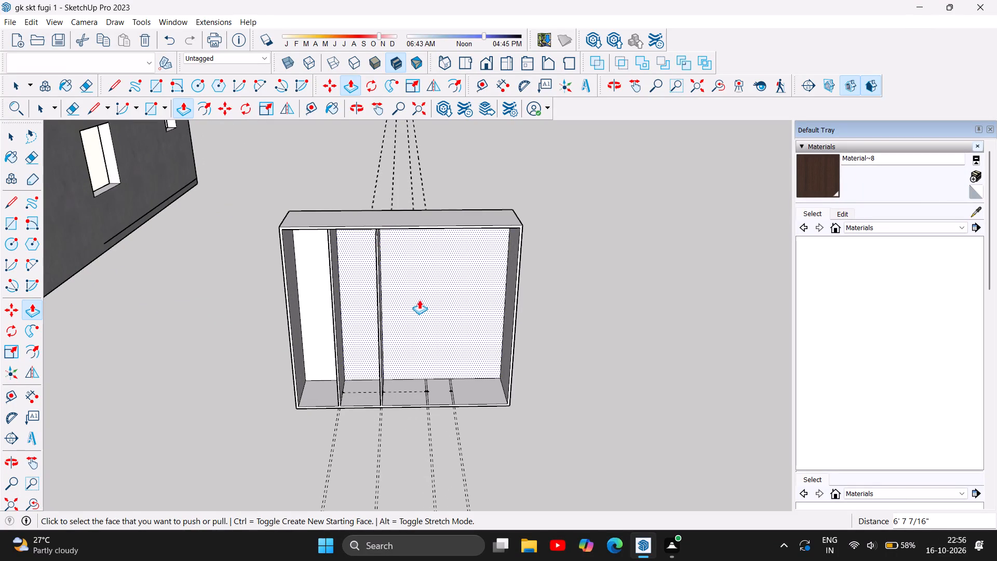
Push/Pull the third floor strip up 6' 10" to the underside of the box top, forming the third vertical divider.
{"action": "scroll", "coordinate": [431, 385], "scroll_direction": "up", "scroll_amount": 11}
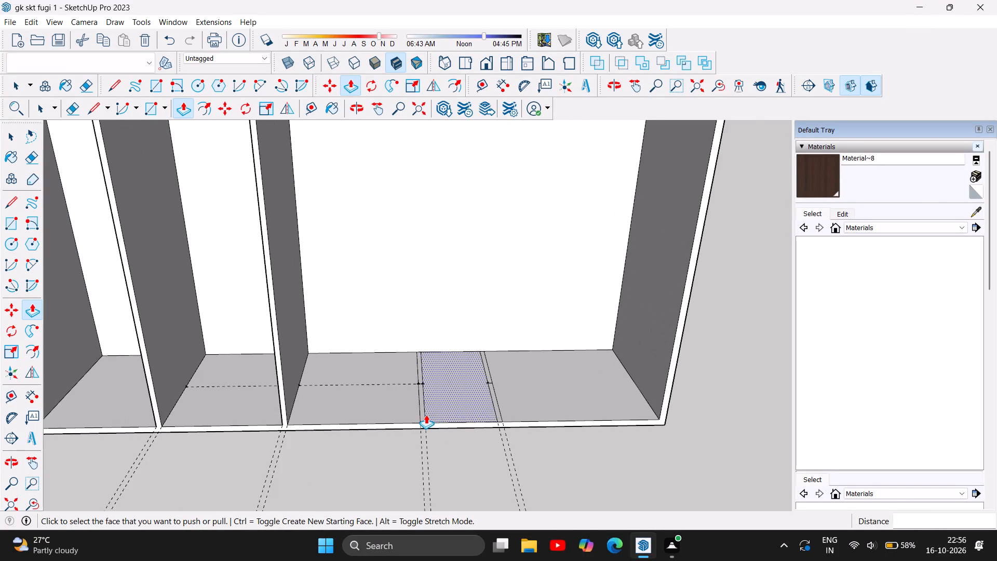
{"action": "left_click", "coordinate": [424, 413]}
{"action": "scroll", "coordinate": [423, 396], "scroll_direction": "down", "scroll_amount": 3}
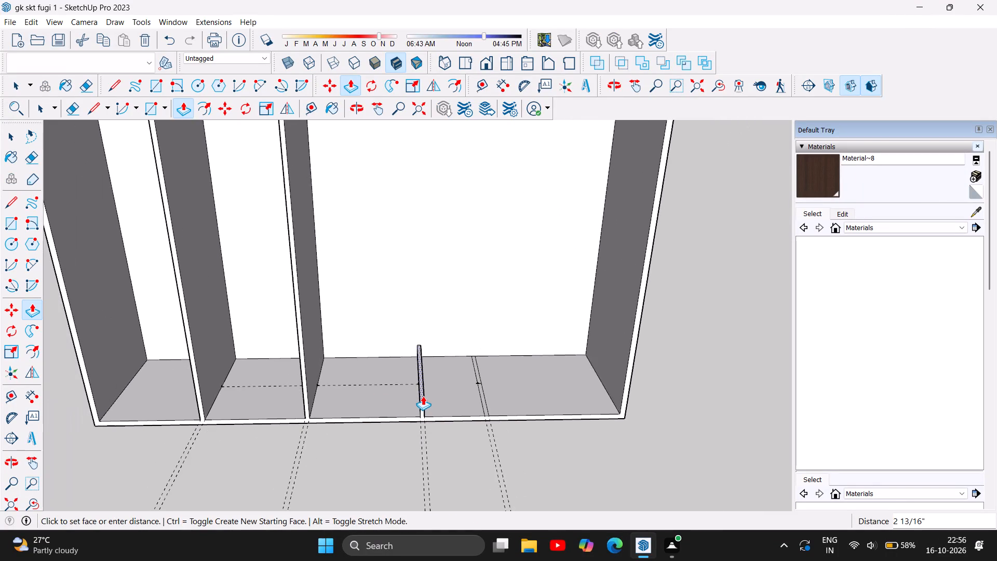
{"action": "scroll", "coordinate": [423, 396], "scroll_direction": "down", "scroll_amount": 12}
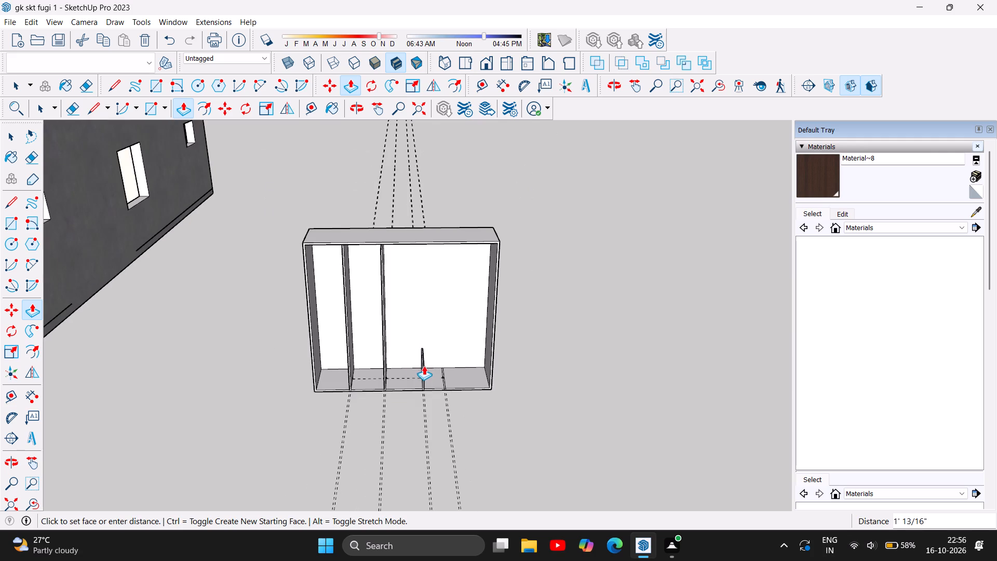
{"action": "scroll", "coordinate": [429, 255], "scroll_direction": "up", "scroll_amount": 1}
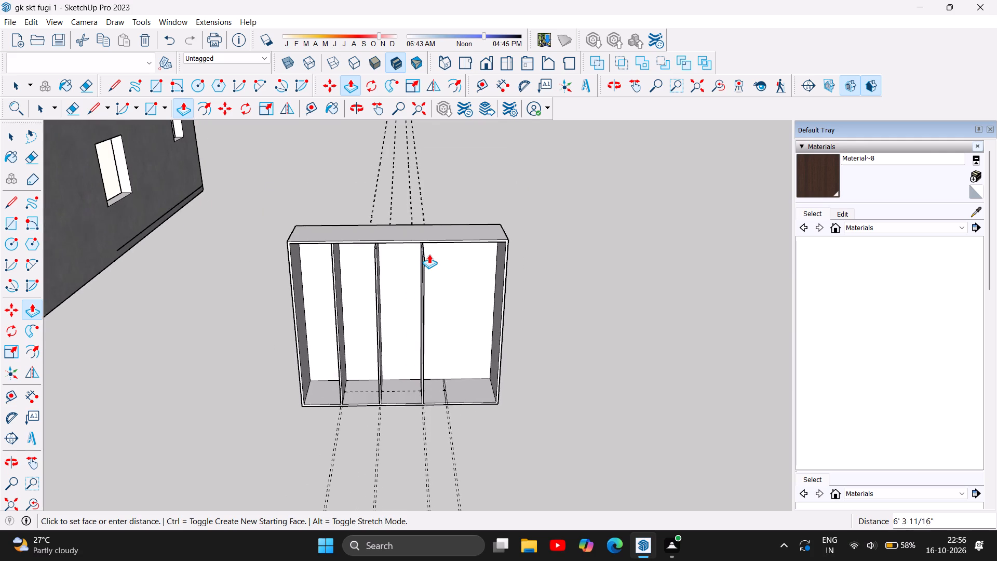
{"action": "scroll", "coordinate": [429, 254], "scroll_direction": "up", "scroll_amount": 3}
{"action": "left_click", "coordinate": [422, 223]}
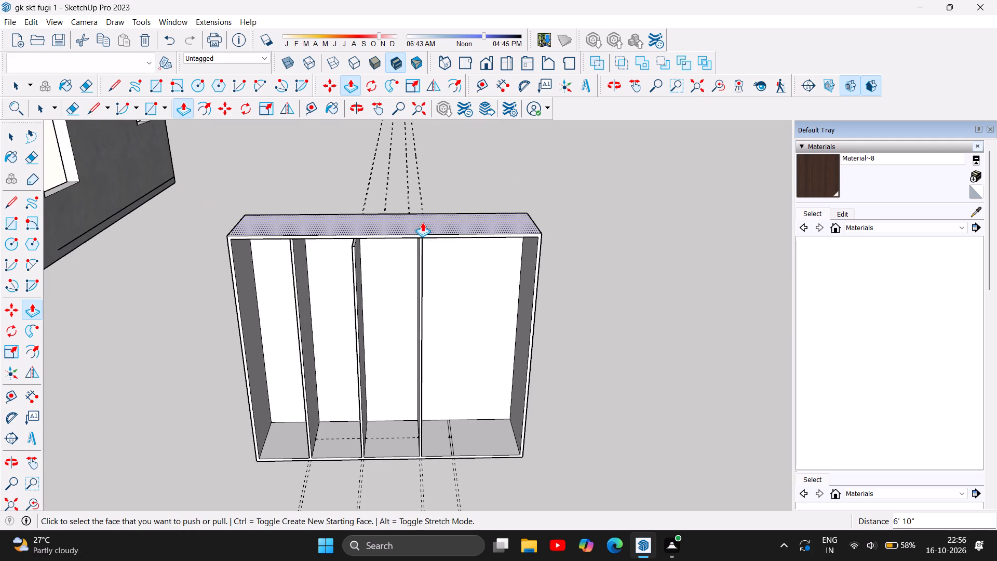
Push/Pull the fourth floor strip up 6' 10" to the underside of the box top, forming the fourth vertical divider.
{"action": "scroll", "coordinate": [451, 452], "scroll_direction": "up", "scroll_amount": 7}
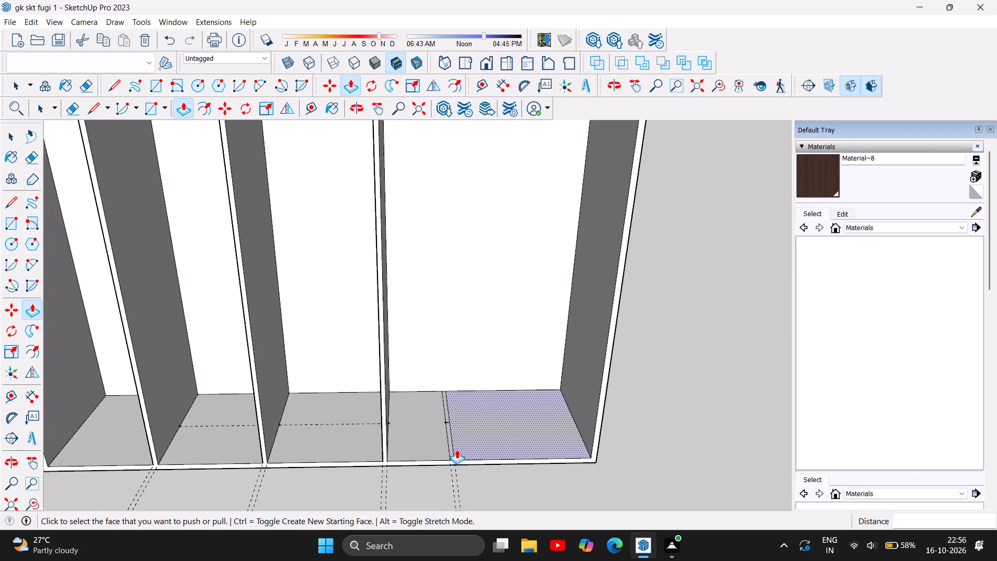
{"action": "scroll", "coordinate": [456, 449], "scroll_direction": "up", "scroll_amount": 3}
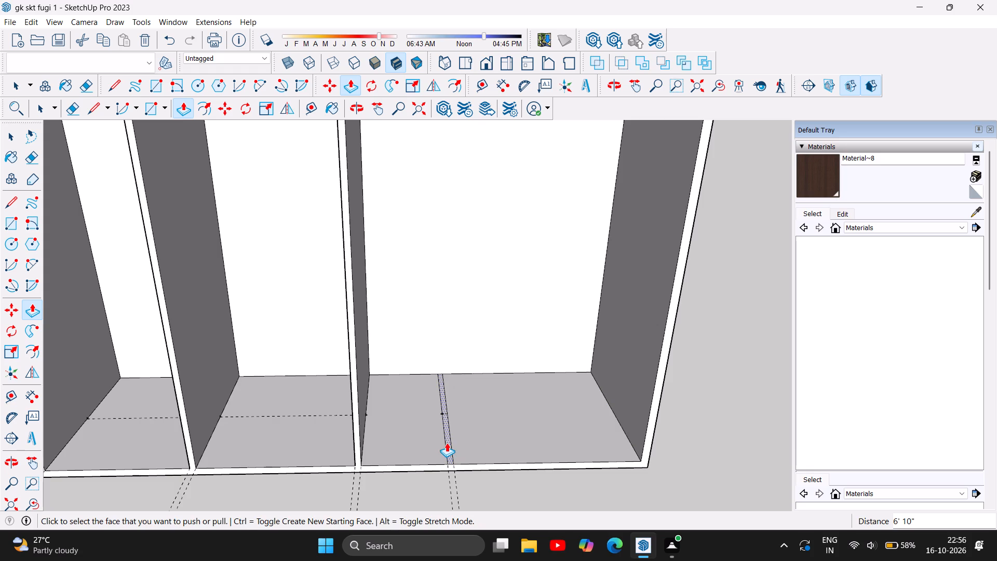
{"action": "left_click", "coordinate": [447, 443]}
{"action": "scroll", "coordinate": [446, 419], "scroll_direction": "down", "scroll_amount": 8}
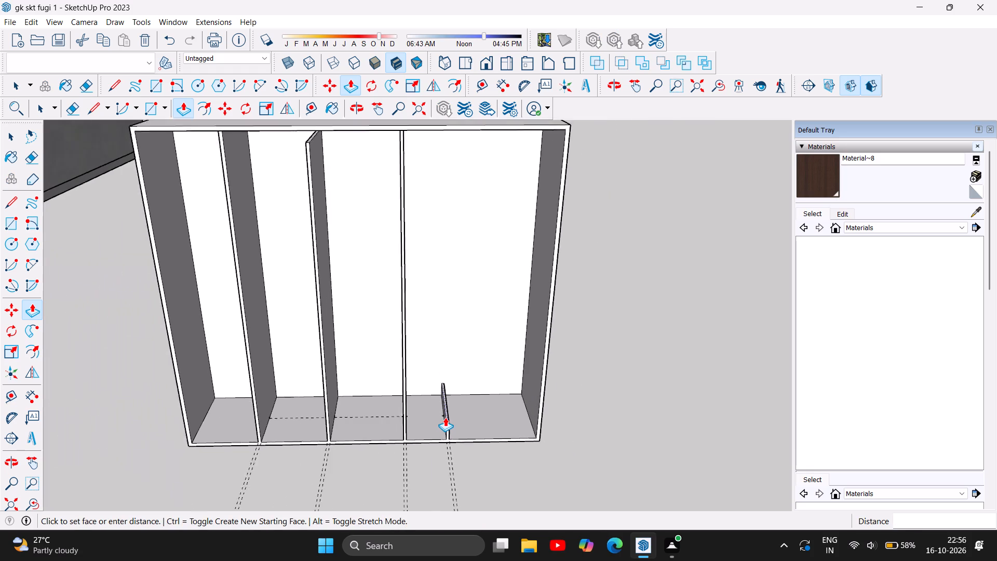
{"action": "scroll", "coordinate": [445, 417], "scroll_direction": "down", "scroll_amount": 1}
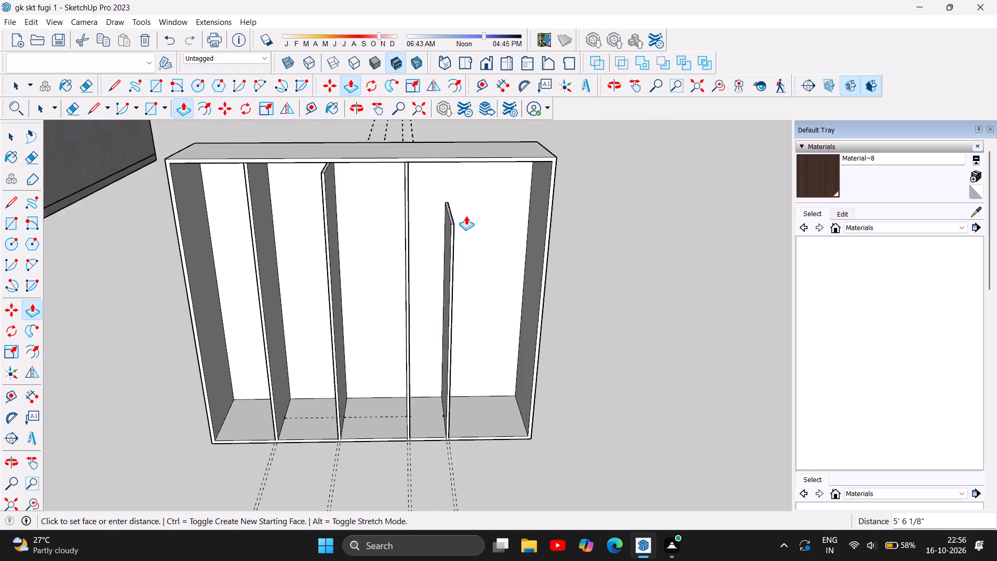
{"action": "left_click", "coordinate": [466, 149]}
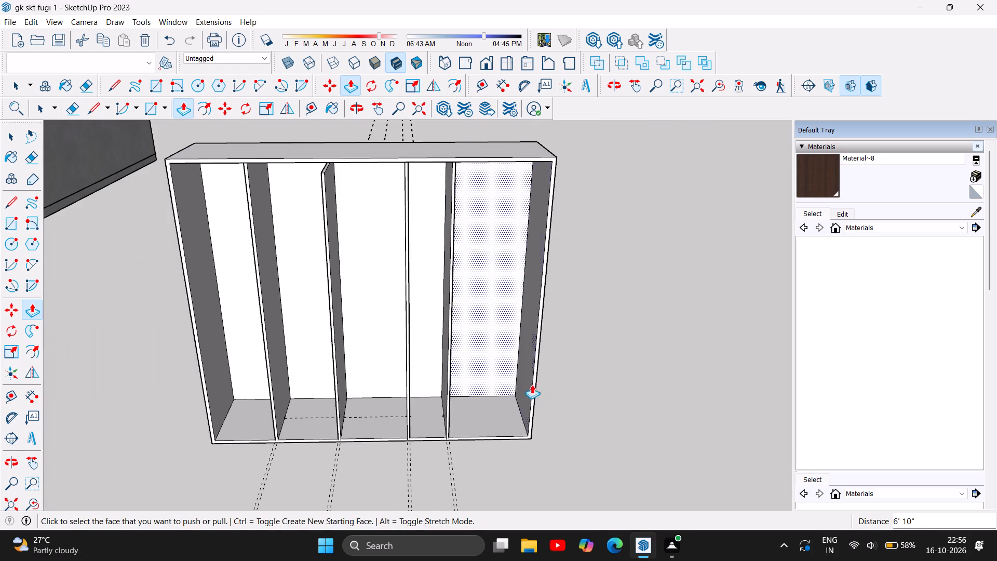
Push/Pull the second divider's top face up 2 9/16" to meet the underside of the box top.
{"action": "scroll", "coordinate": [583, 383], "scroll_direction": "down", "scroll_amount": 5}
{"action": "scroll", "coordinate": [588, 382], "scroll_direction": "up", "scroll_amount": 1}
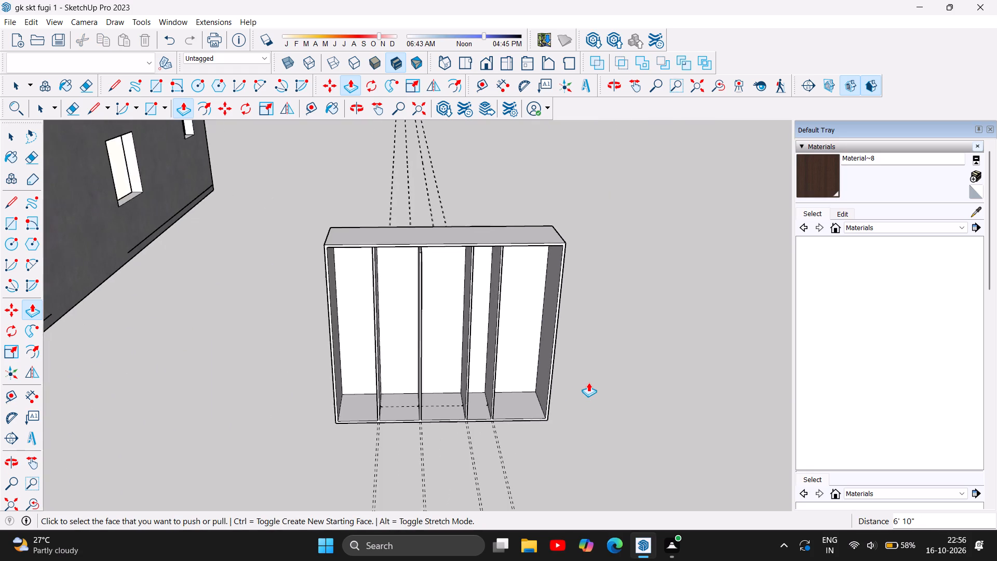
{"action": "scroll", "coordinate": [588, 382], "scroll_direction": "up", "scroll_amount": 3}
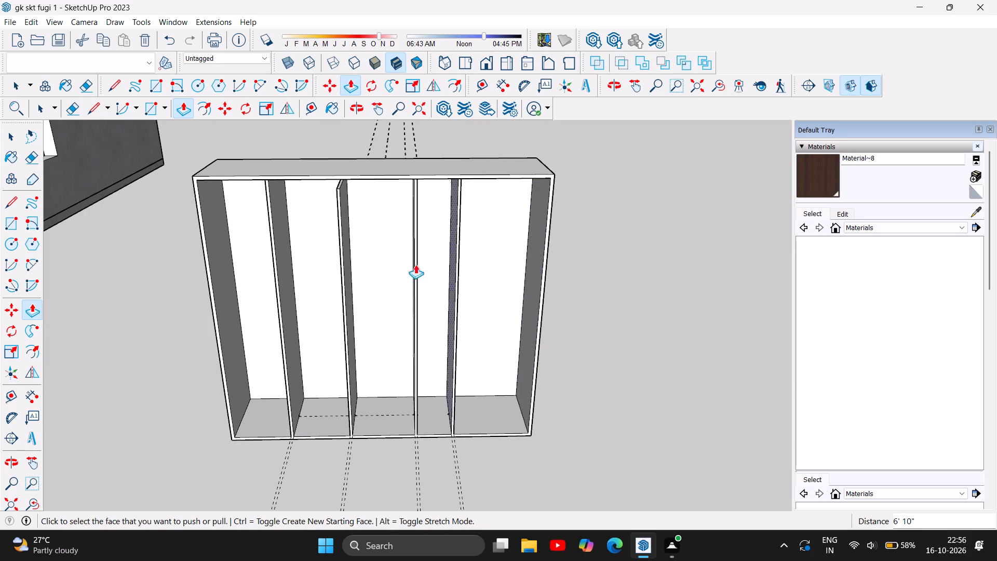
{"action": "scroll", "coordinate": [338, 171], "scroll_direction": "up", "scroll_amount": 3}
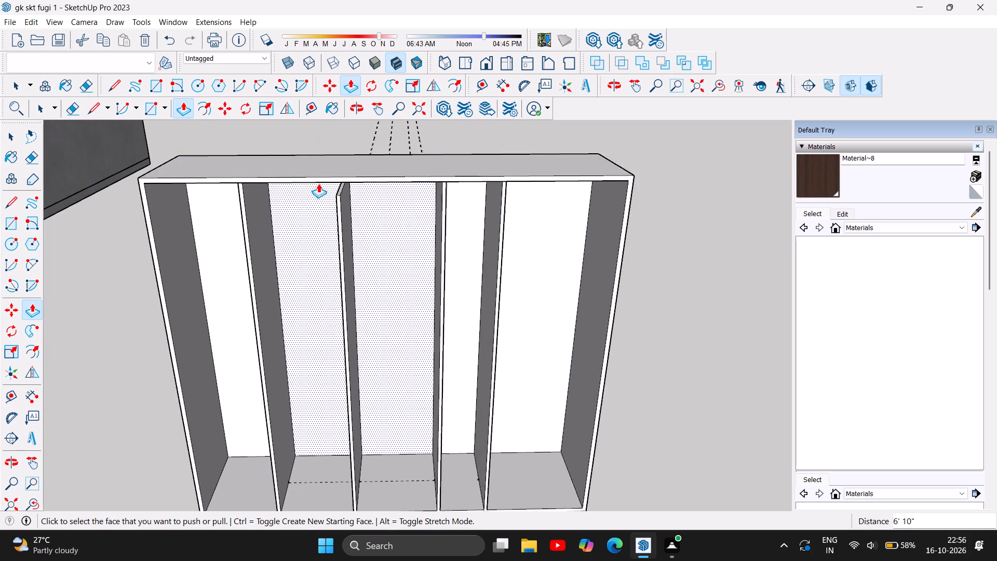
{"action": "scroll", "coordinate": [319, 183], "scroll_direction": "up", "scroll_amount": 9}
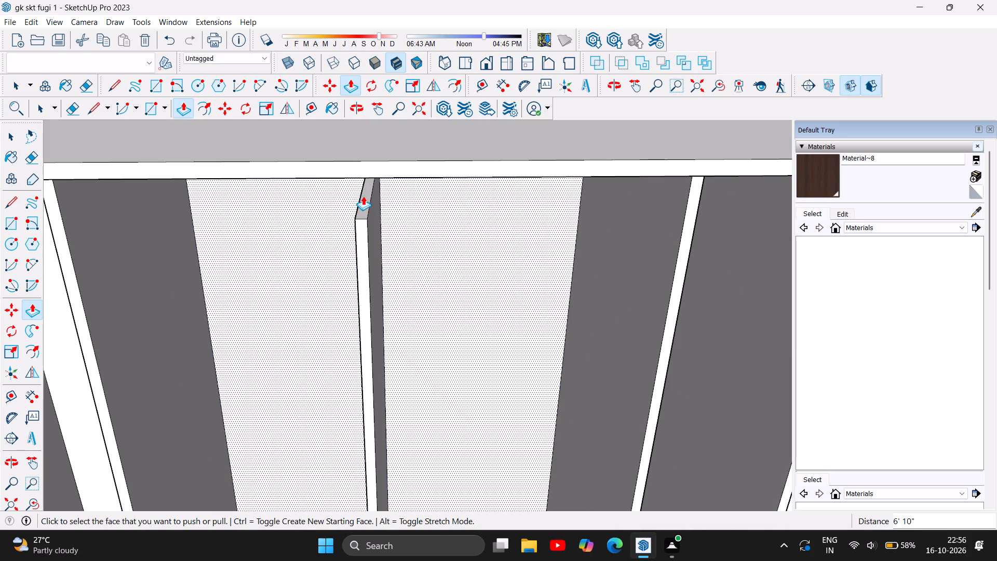
{"action": "left_click", "coordinate": [366, 204]}
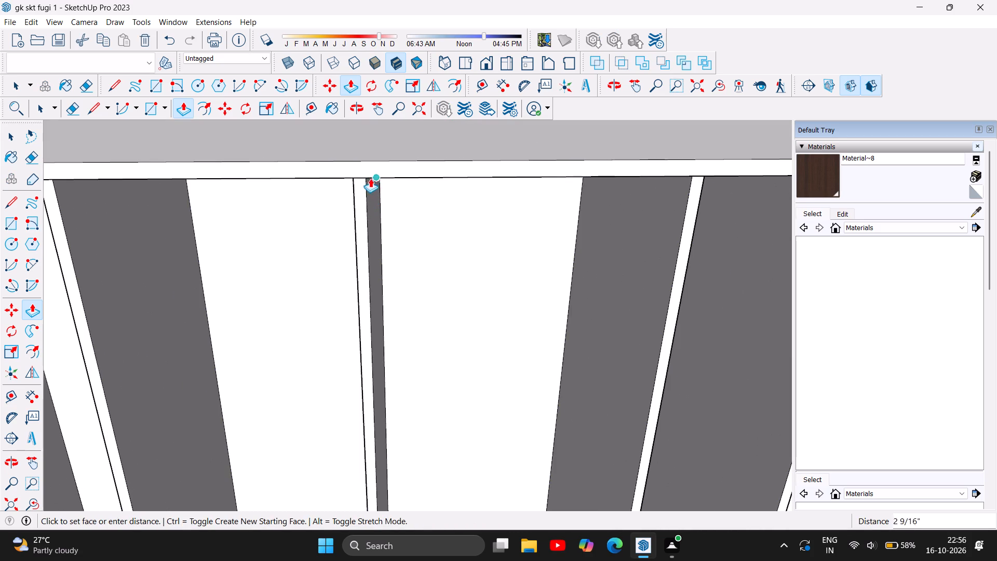
{"action": "left_click", "coordinate": [366, 161]}
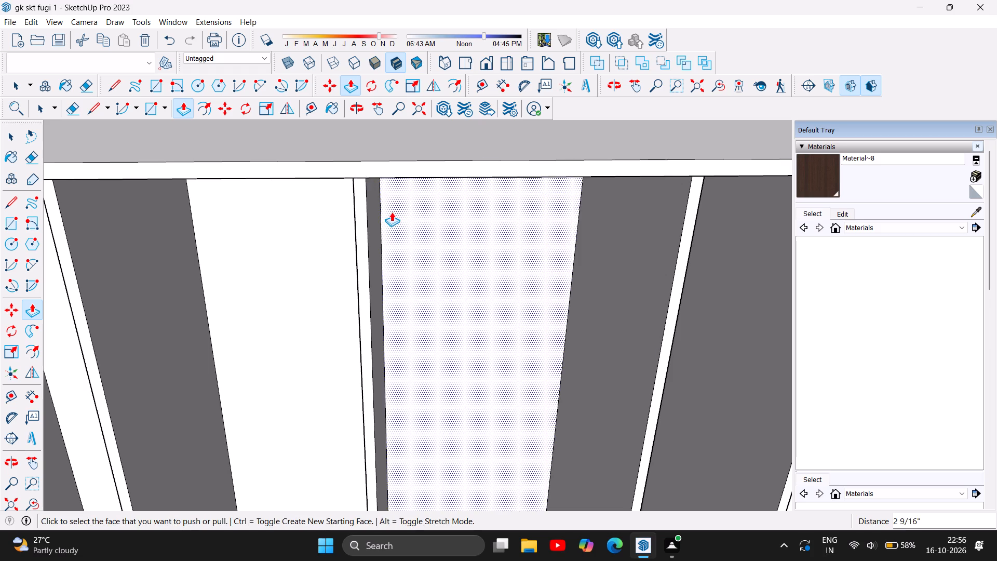
Examine the open-fronted box from an angled front view, checking the four dividers and the compartments between them.
{"action": "scroll", "coordinate": [392, 212], "scroll_direction": "down", "scroll_amount": 10}
{"action": "scroll", "coordinate": [405, 300], "scroll_direction": "down", "scroll_amount": 4}
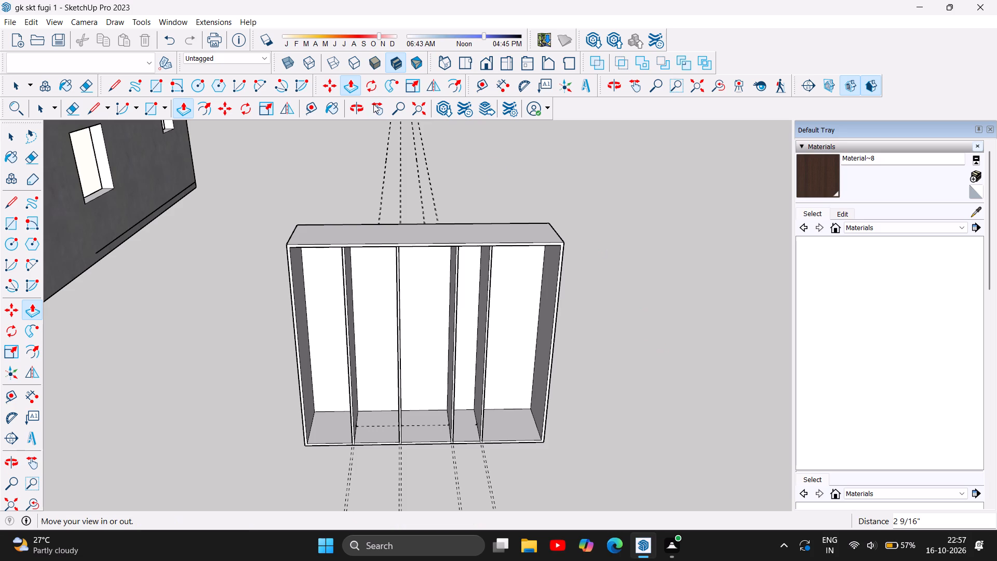
{"action": "left_click", "coordinate": [360, 111]}
{"action": "left_click_drag", "start_coordinate": [247, 360], "coordinate": [291, 328]}
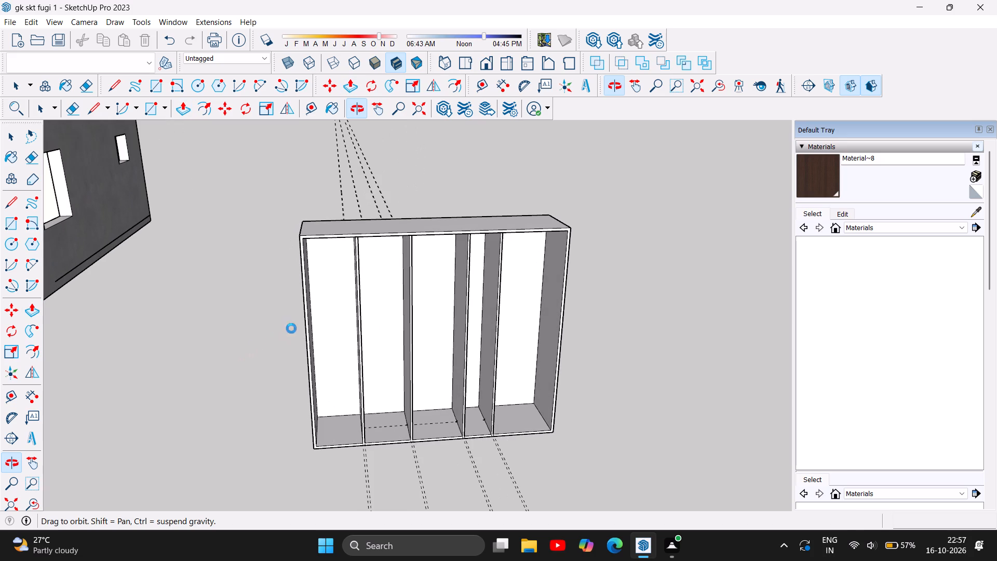
{"action": "left_click_drag", "start_coordinate": [291, 328], "coordinate": [332, 310]}
{"action": "left_click_drag", "start_coordinate": [359, 418], "coordinate": [424, 407]}
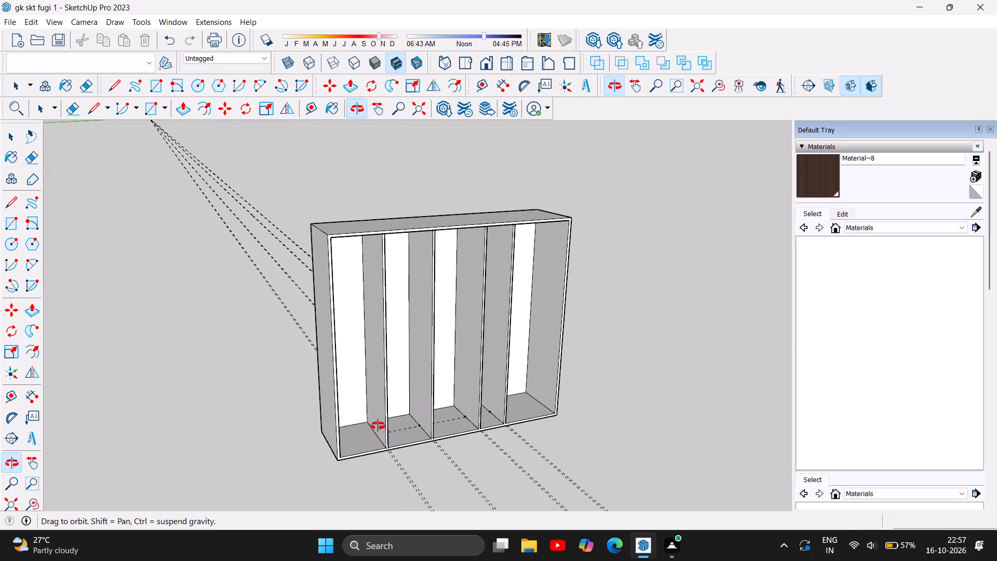
{"action": "left_click_drag", "start_coordinate": [369, 435], "coordinate": [378, 395]}
{"action": "scroll", "coordinate": [386, 412], "scroll_direction": "up", "scroll_amount": 1}
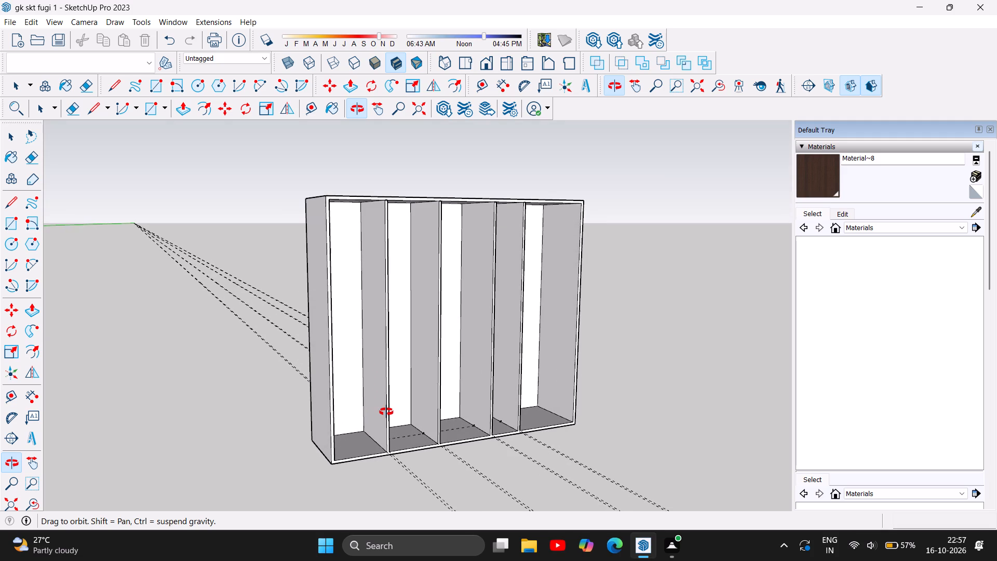
{"action": "scroll", "coordinate": [386, 412], "scroll_direction": "up", "scroll_amount": 3}
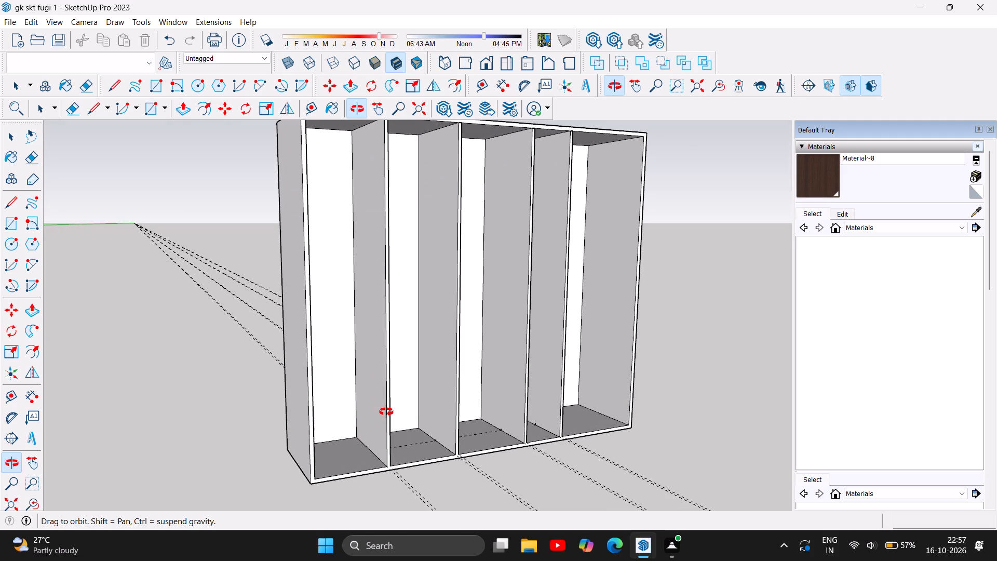
{"action": "scroll", "coordinate": [386, 412], "scroll_direction": "up", "scroll_amount": 1}
{"action": "scroll", "coordinate": [386, 412], "scroll_direction": "down", "scroll_amount": 2}
{"action": "scroll", "coordinate": [386, 412], "scroll_direction": "up", "scroll_amount": 1}
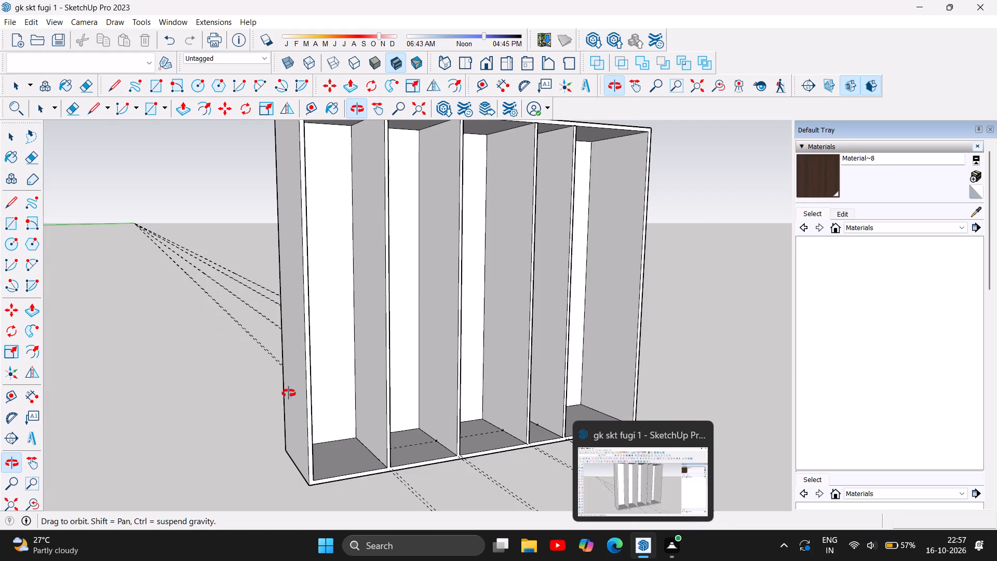
{"action": "scroll", "coordinate": [280, 424], "scroll_direction": "down", "scroll_amount": 1}
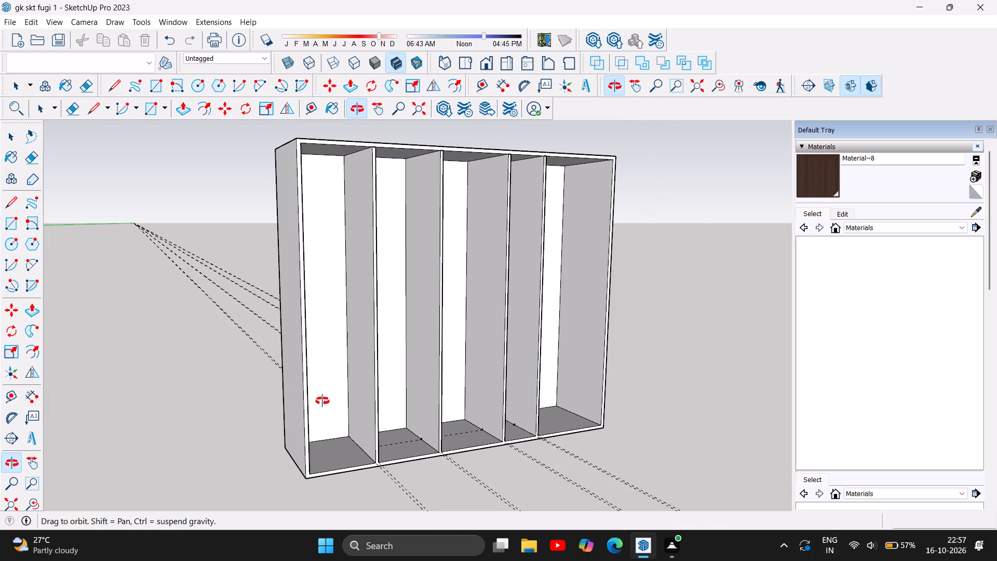
{"action": "scroll", "coordinate": [391, 250], "scroll_direction": "up", "scroll_amount": 1}
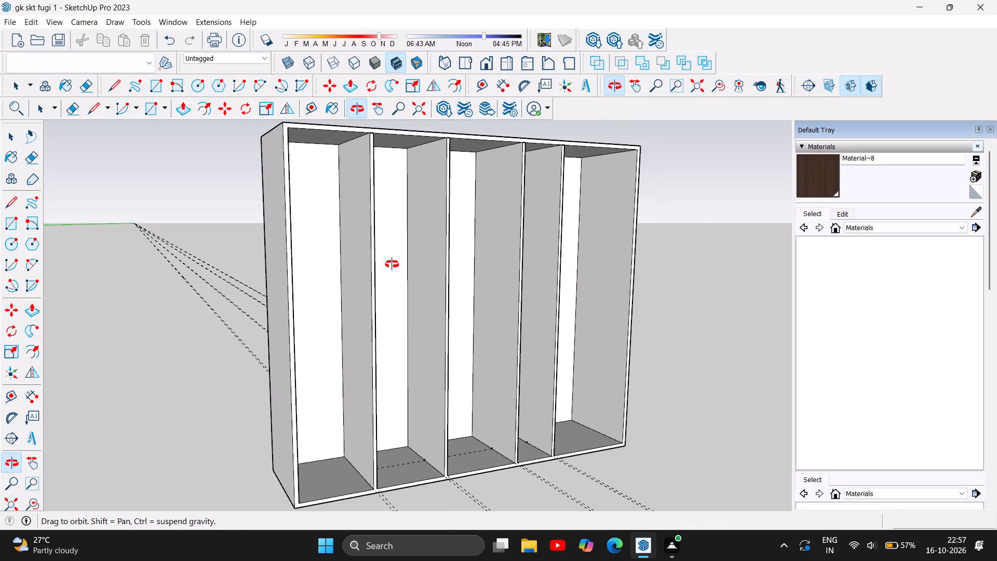
{"action": "scroll", "coordinate": [341, 486], "scroll_direction": "up", "scroll_amount": 1}
{"action": "scroll", "coordinate": [345, 485], "scroll_direction": "down", "scroll_amount": 2}
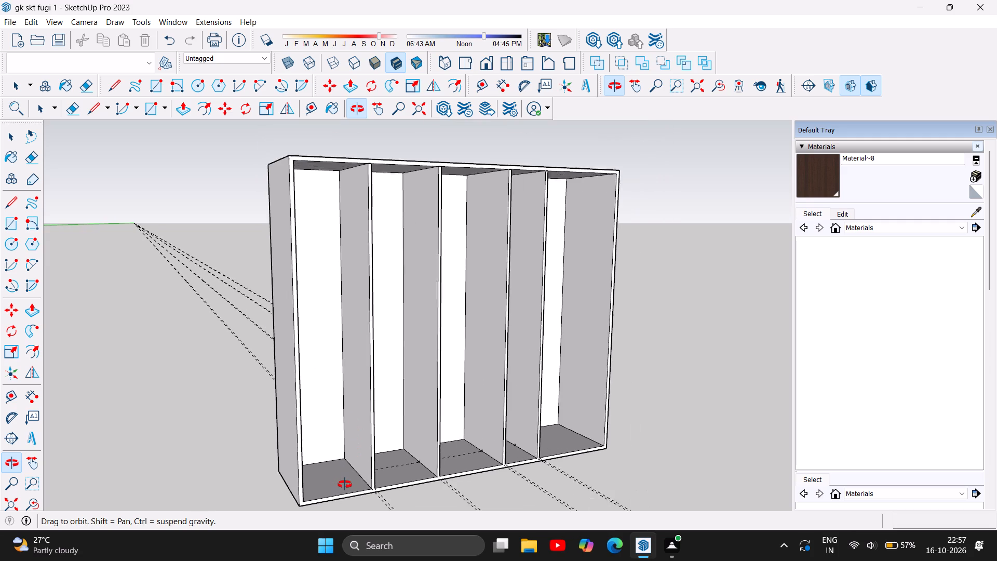
{"action": "scroll", "coordinate": [345, 485], "scroll_direction": "down", "scroll_amount": 1}
{"action": "scroll", "coordinate": [345, 484], "scroll_direction": "up", "scroll_amount": 1}
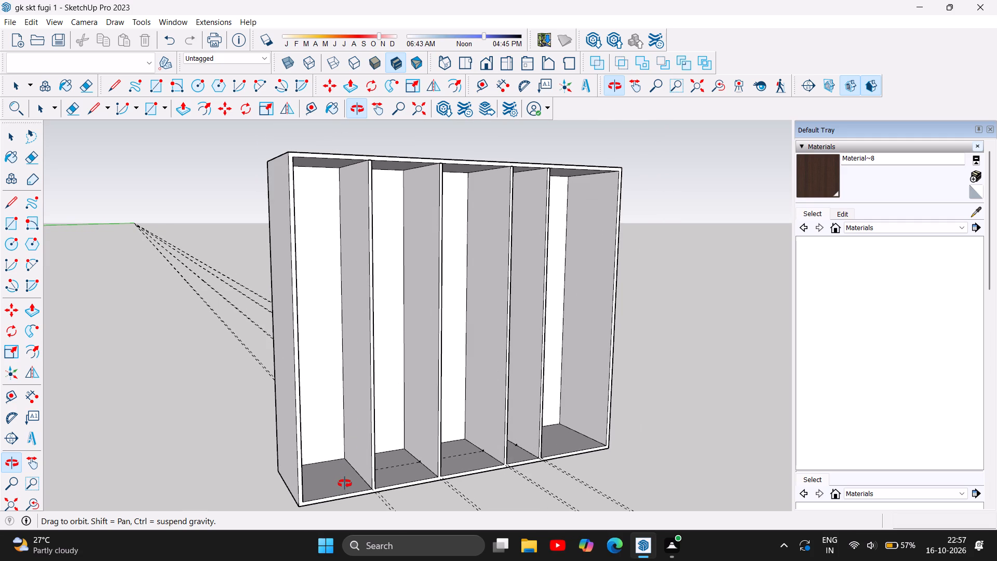
{"action": "scroll", "coordinate": [345, 484], "scroll_direction": "up", "scroll_amount": 1}
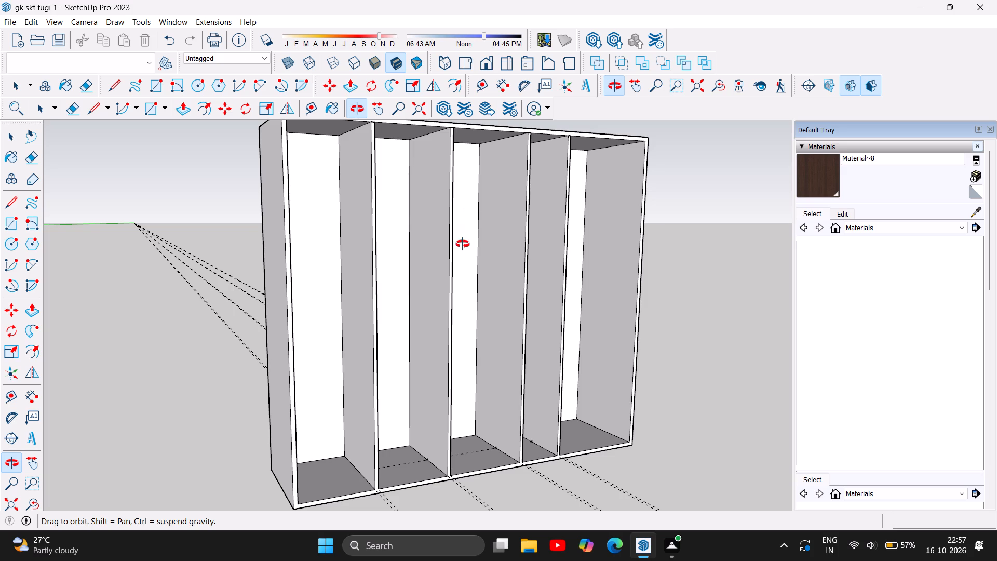
{"action": "scroll", "coordinate": [461, 351], "scroll_direction": "down", "scroll_amount": 1}
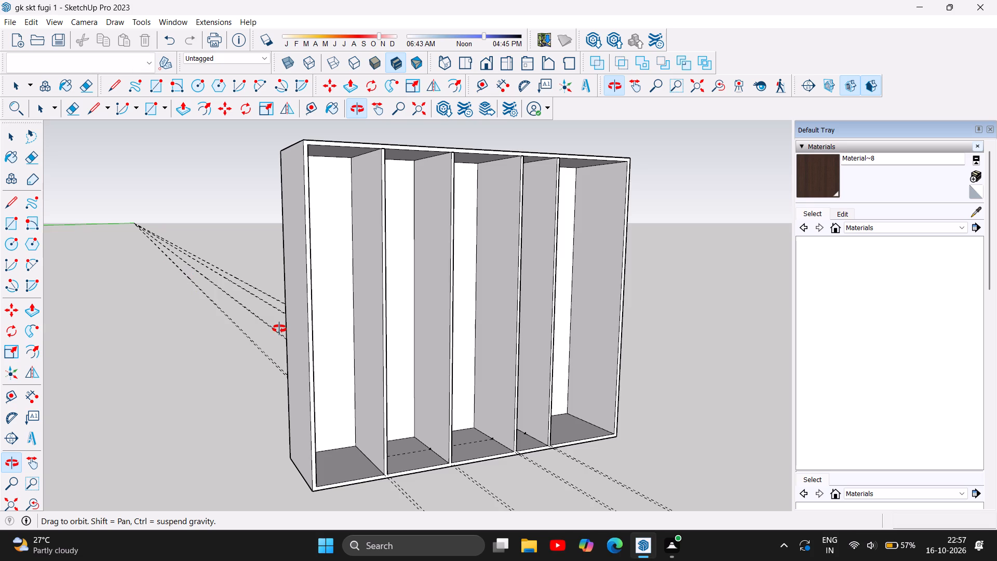
Delete all construction guides from the model.
{"action": "left_click", "coordinate": [31, 20]}
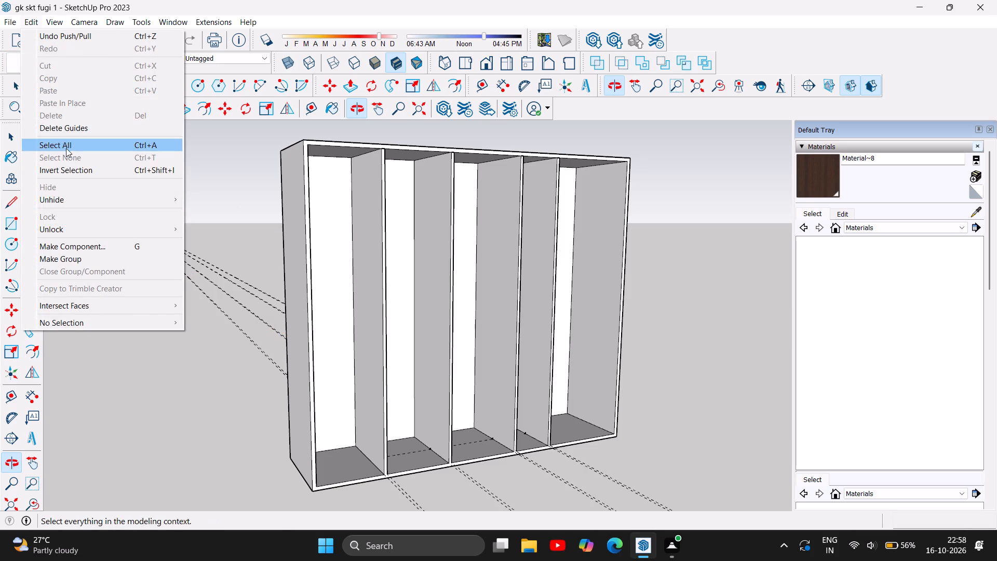
{"action": "left_click", "coordinate": [66, 129]}
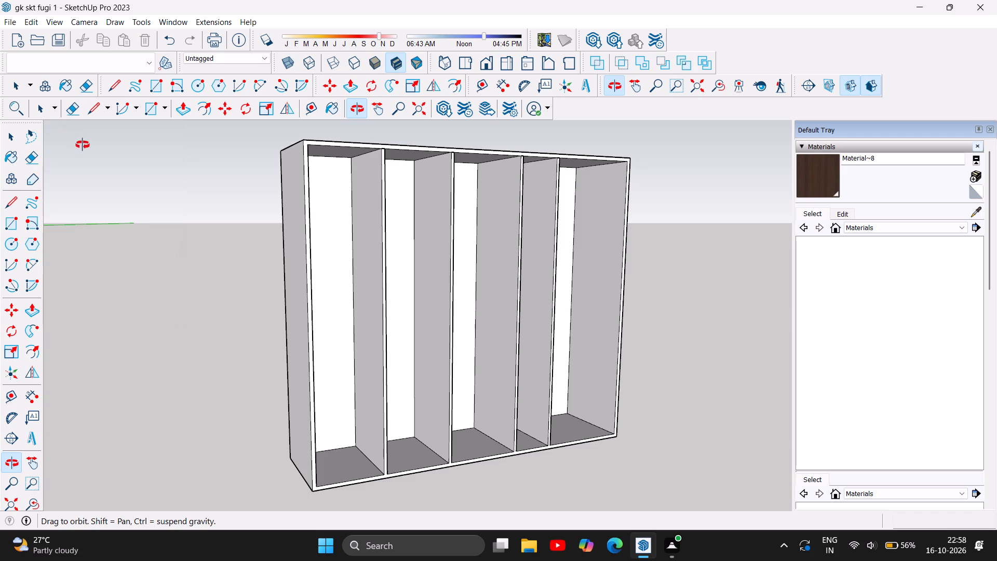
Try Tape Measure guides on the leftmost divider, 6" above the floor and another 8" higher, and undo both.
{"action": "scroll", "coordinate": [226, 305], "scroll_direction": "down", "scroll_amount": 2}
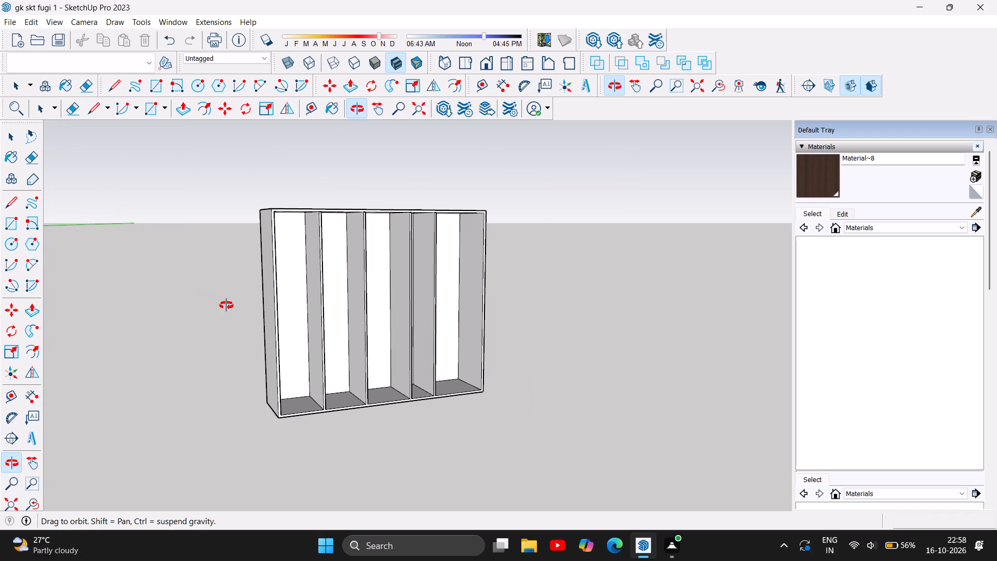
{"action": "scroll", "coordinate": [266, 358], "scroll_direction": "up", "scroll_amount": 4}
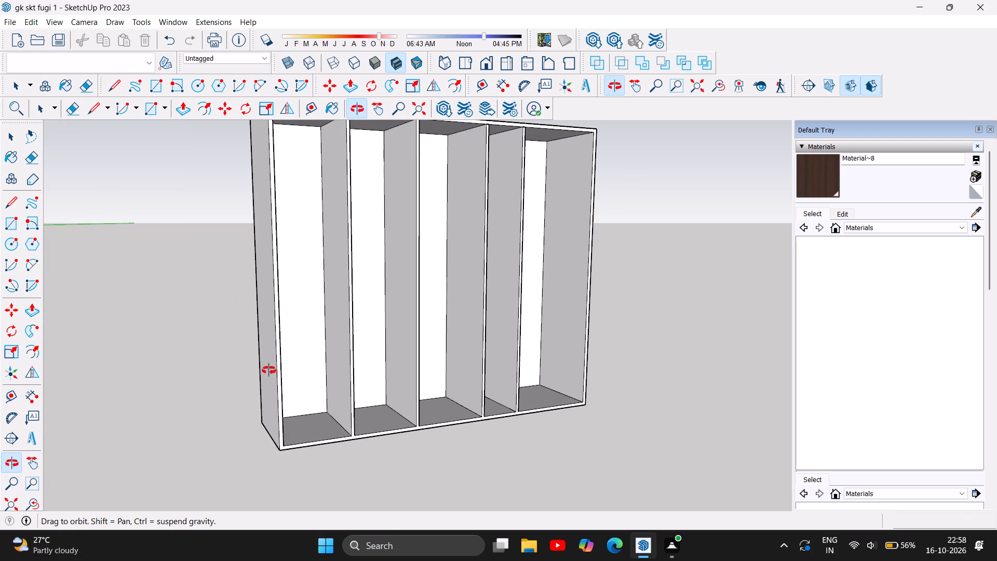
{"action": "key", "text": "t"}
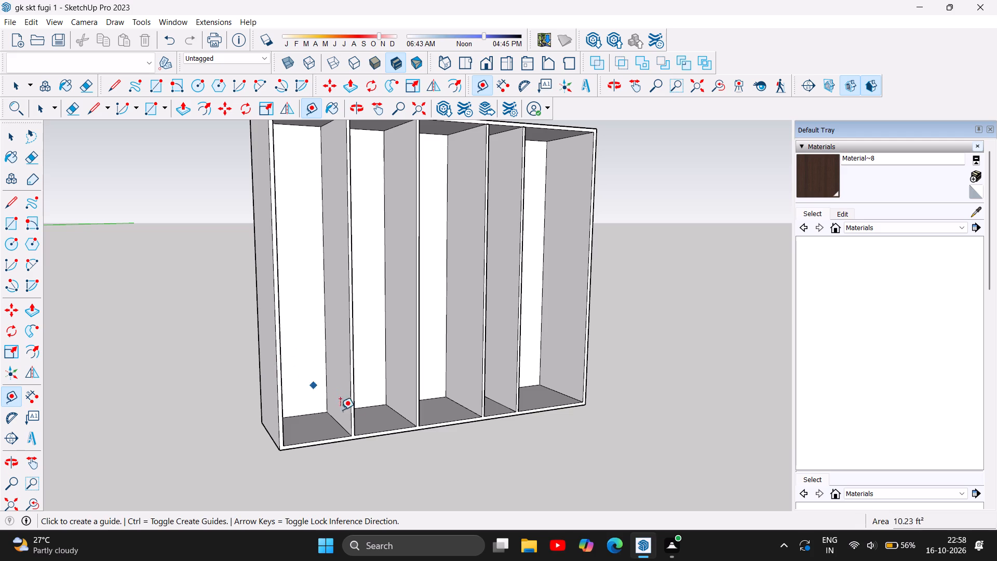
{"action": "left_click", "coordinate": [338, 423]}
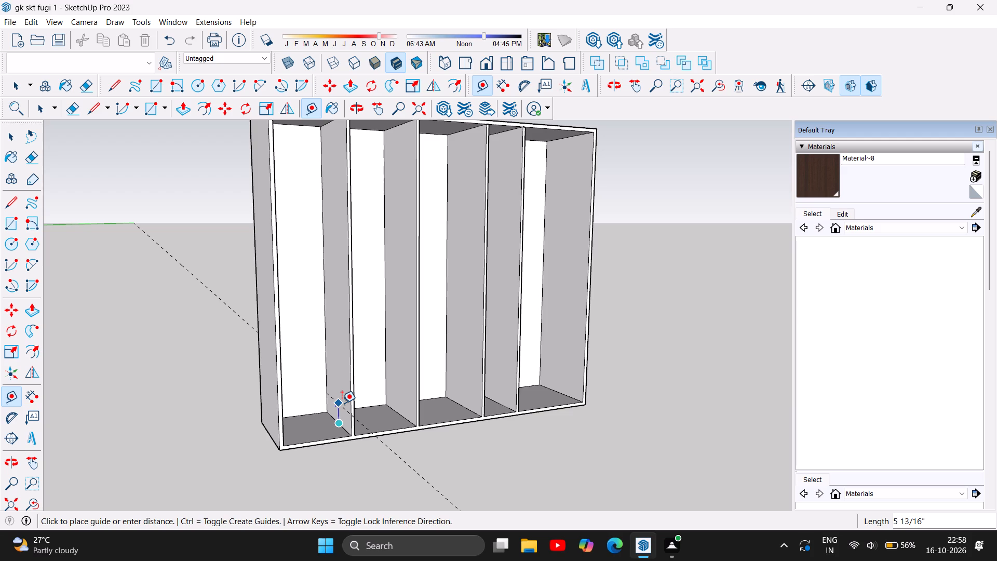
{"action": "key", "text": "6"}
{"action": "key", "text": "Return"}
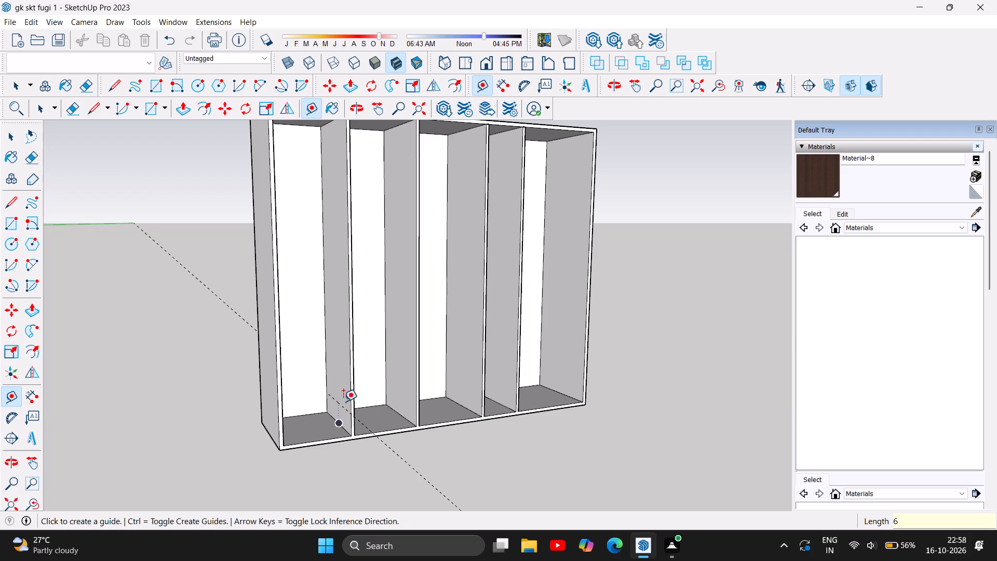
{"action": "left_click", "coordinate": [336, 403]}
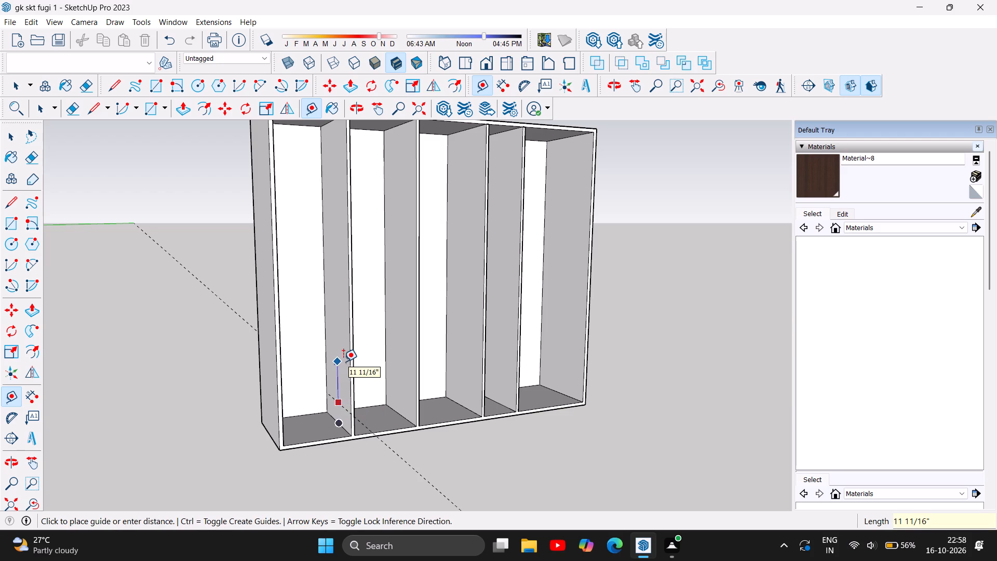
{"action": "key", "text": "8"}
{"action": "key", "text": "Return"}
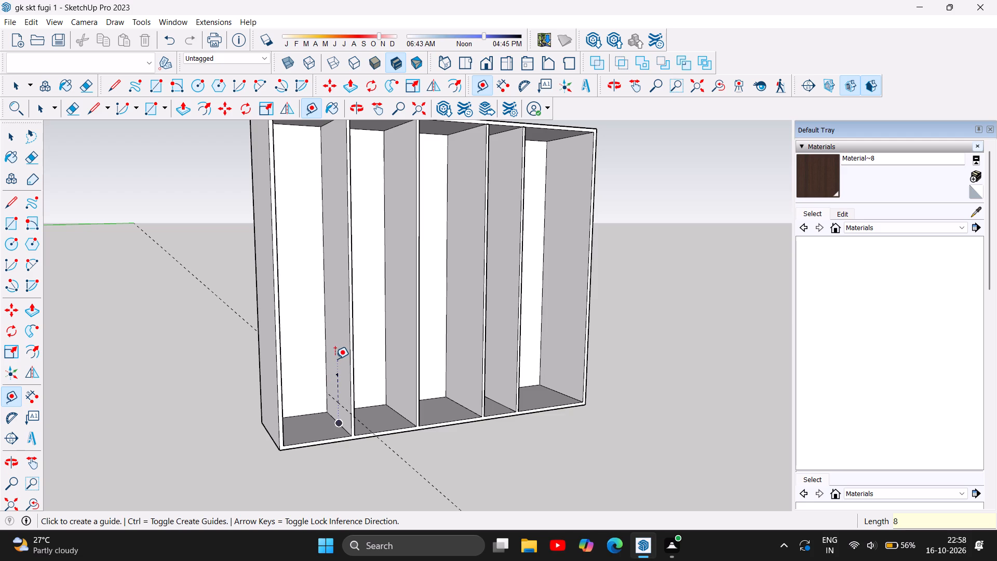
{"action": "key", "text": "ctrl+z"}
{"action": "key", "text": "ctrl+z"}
Place a horizontal guide 6" above the floor edge on the leftmost divider's face inside the end compartment.
{"action": "scroll", "coordinate": [332, 430], "scroll_direction": "up", "scroll_amount": 2}
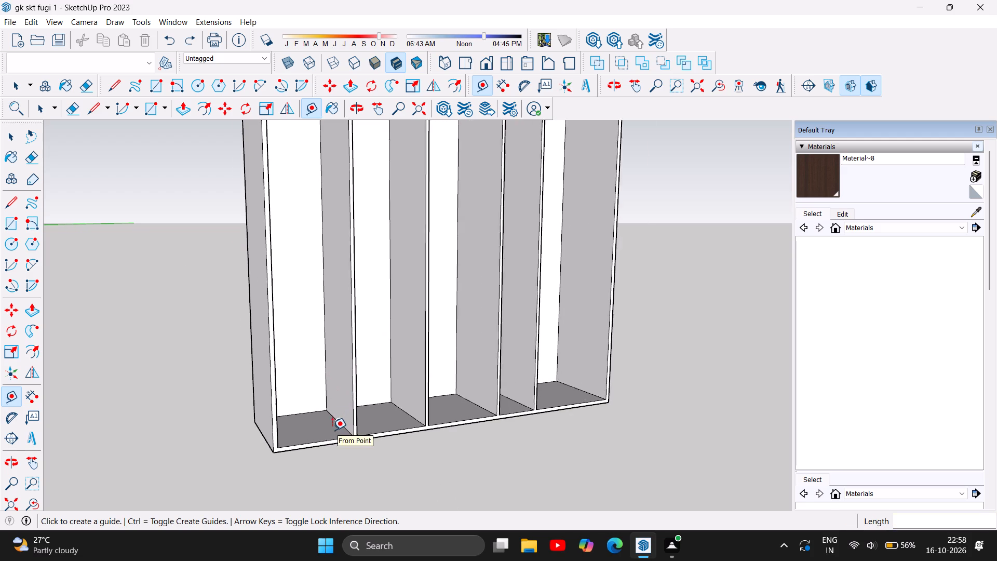
{"action": "scroll", "coordinate": [332, 430], "scroll_direction": "up", "scroll_amount": 9}
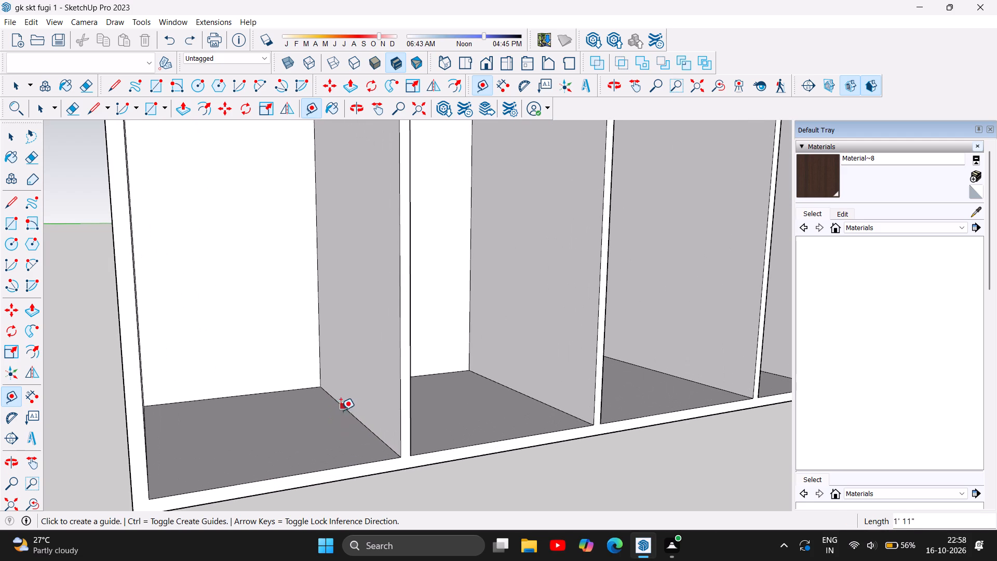
{"action": "left_click", "coordinate": [352, 413]}
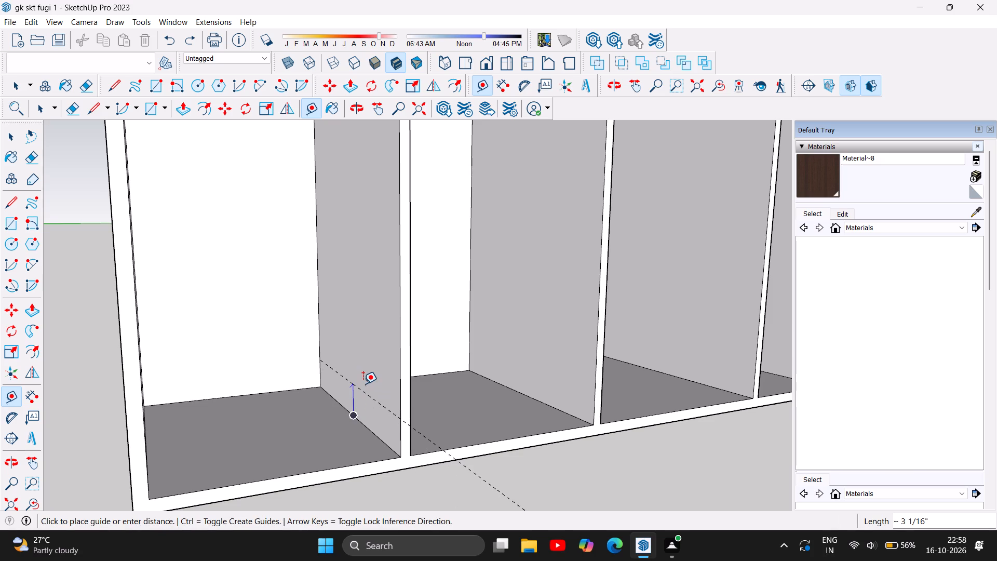
{"action": "key", "text": "6"}
{"action": "key", "text": "Return"}
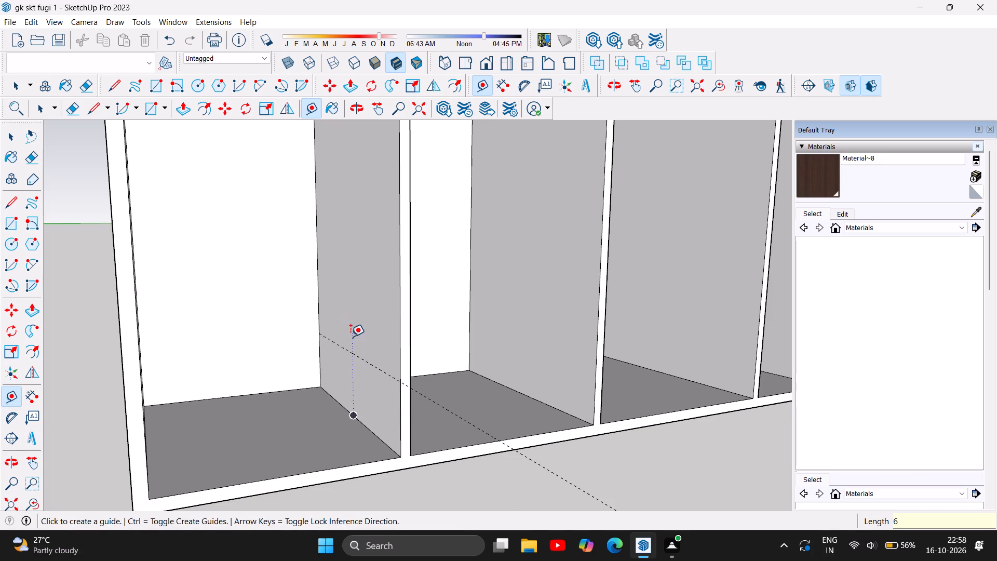
Mark 0.5" above the 6" guide and run a horizontal guide through that point along the divider's full depth.
{"action": "left_click", "coordinate": [352, 353]}
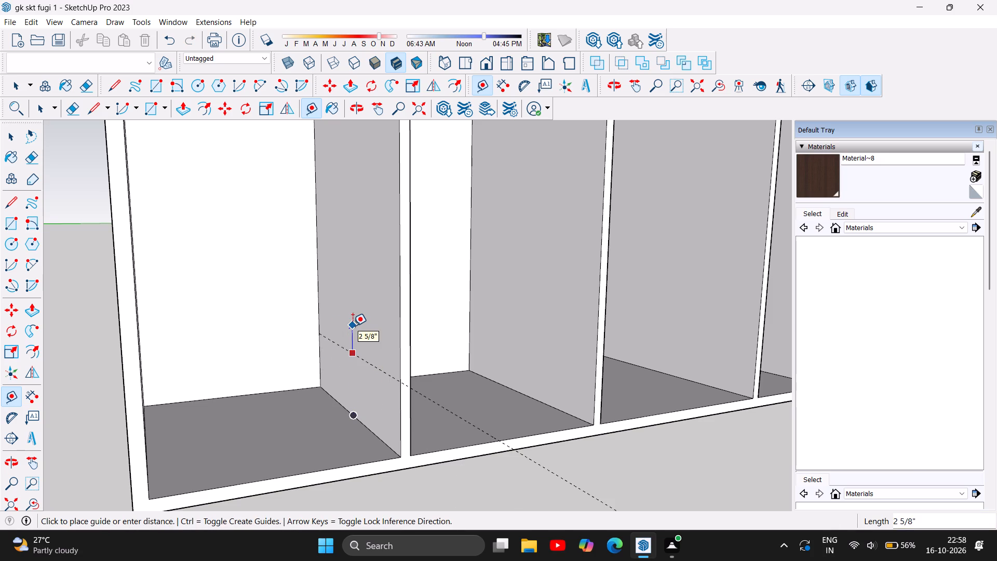
{"action": "type", "text": "0."}
{"action": "key", "text": "5"}
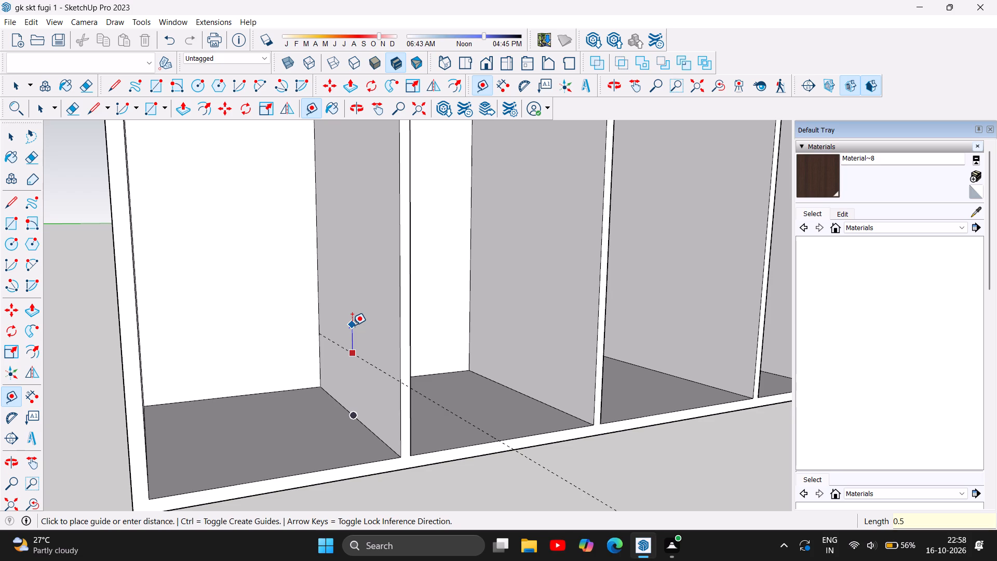
{"action": "key", "text": "Return"}
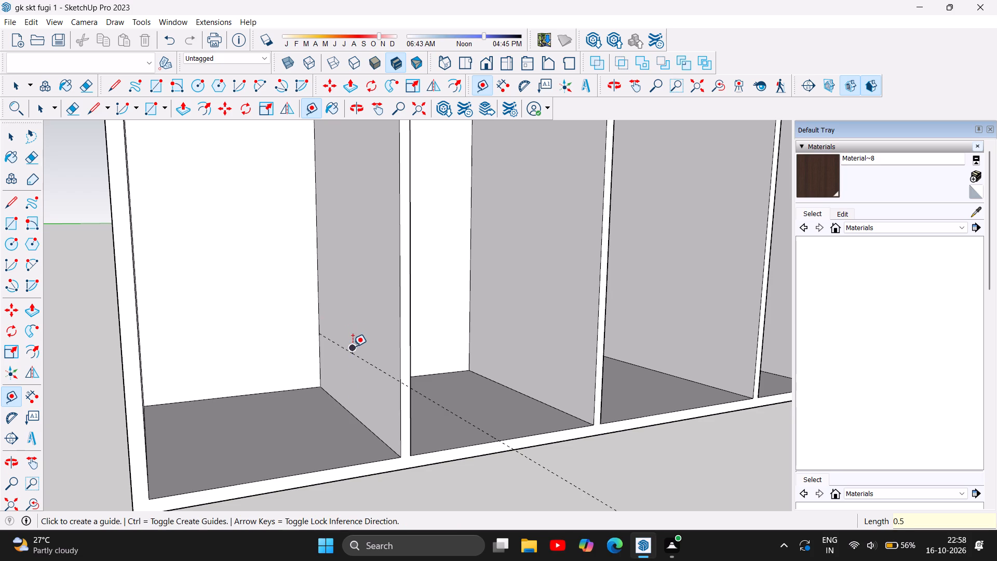
{"action": "left_click", "coordinate": [352, 348]}
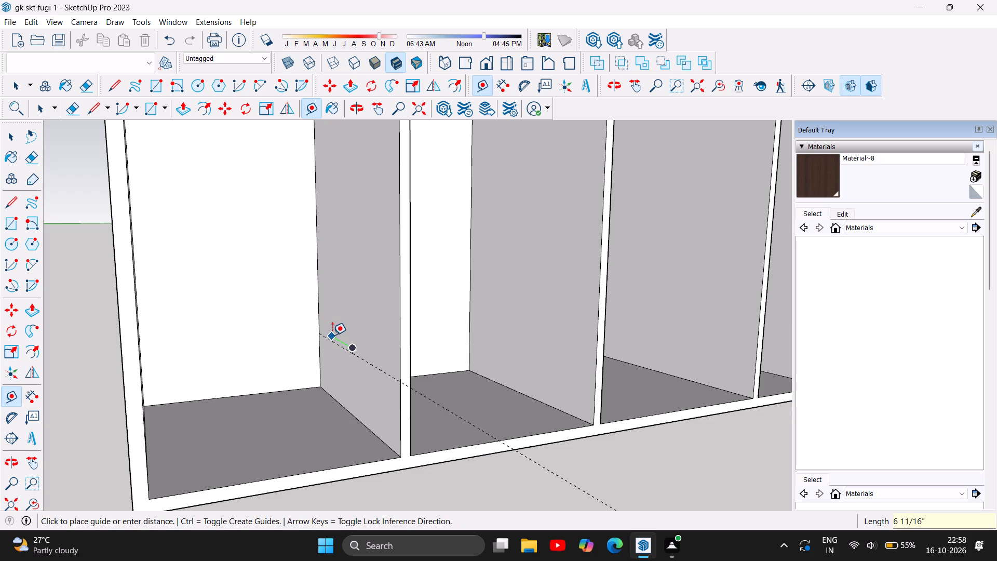
{"action": "left_click", "coordinate": [312, 323]}
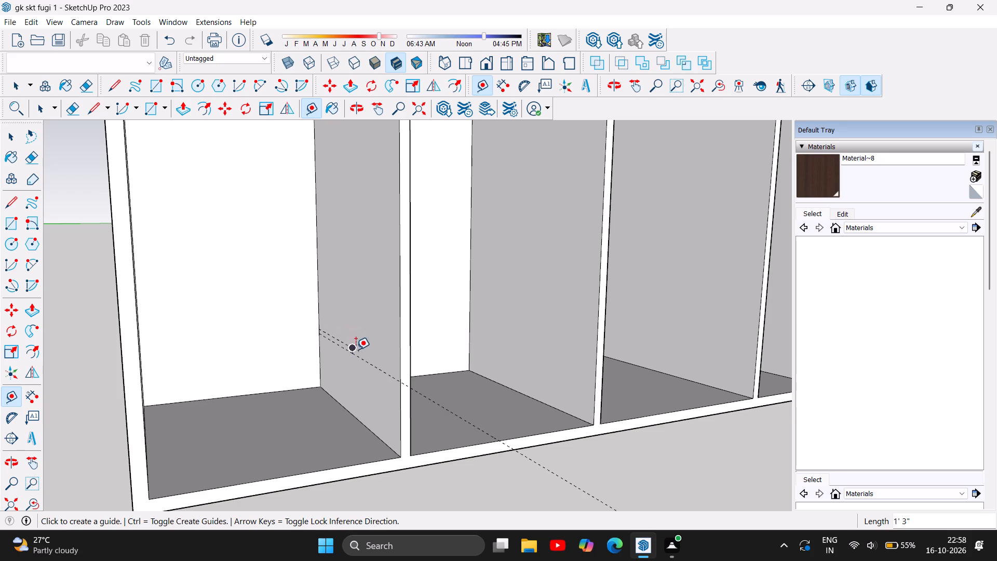
{"action": "left_click", "coordinate": [349, 351]}
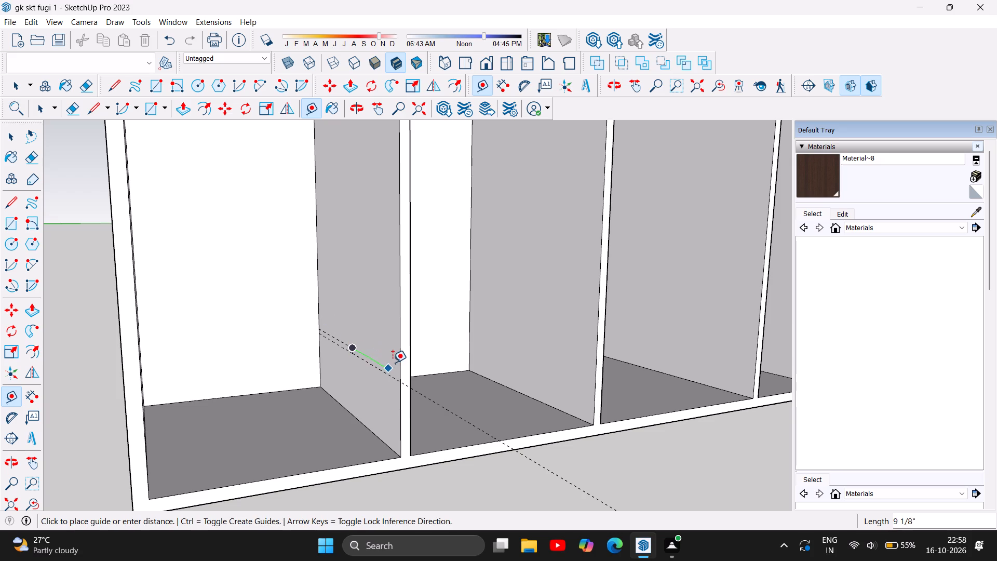
{"action": "left_click", "coordinate": [401, 376]}
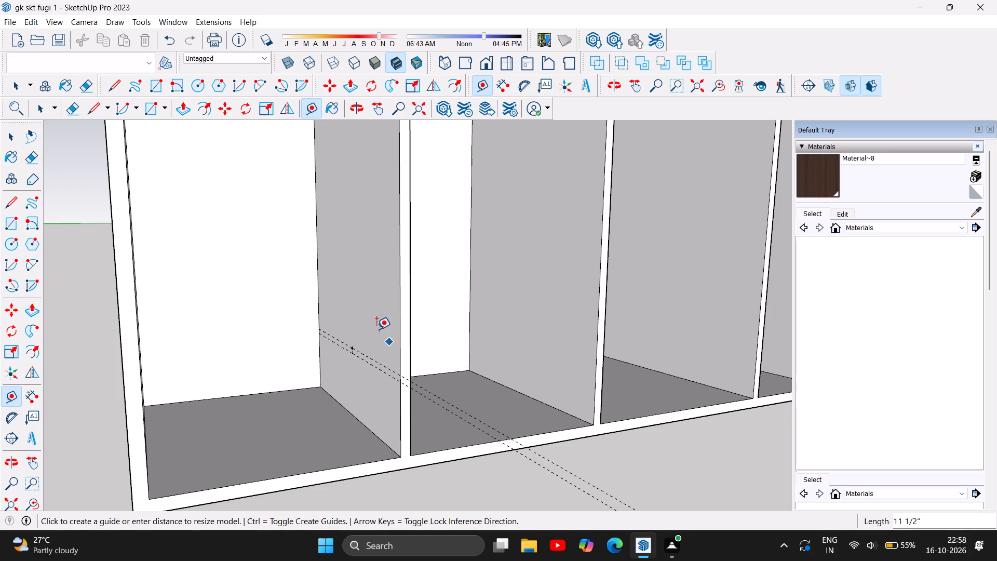
Mark 8" above the upper guide of the pair and run a horizontal guide through that point across the leftmost divider's face.
{"action": "scroll", "coordinate": [351, 344], "scroll_direction": "up", "scroll_amount": 4}
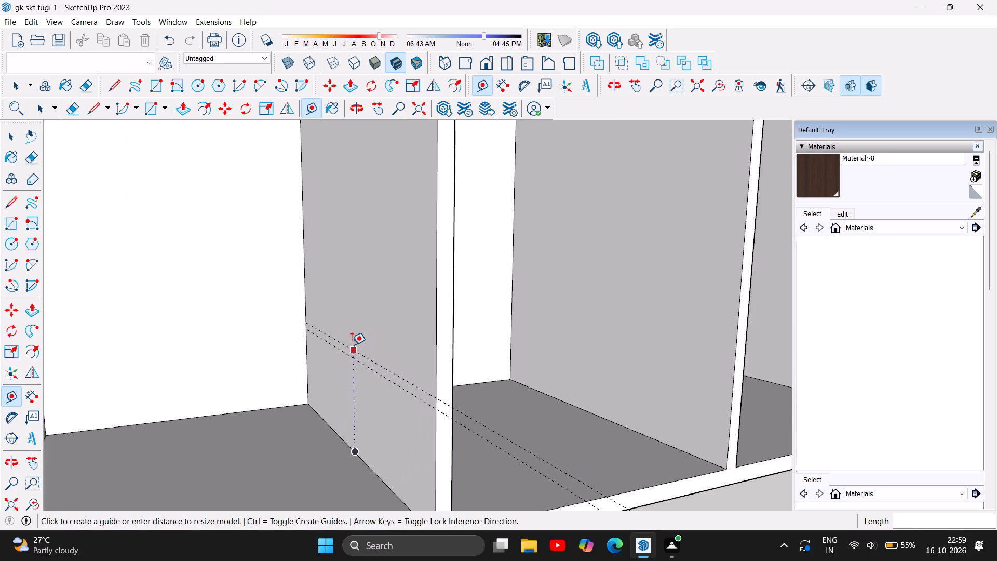
{"action": "scroll", "coordinate": [352, 345], "scroll_direction": "up", "scroll_amount": 2}
{"action": "left_click", "coordinate": [351, 352]}
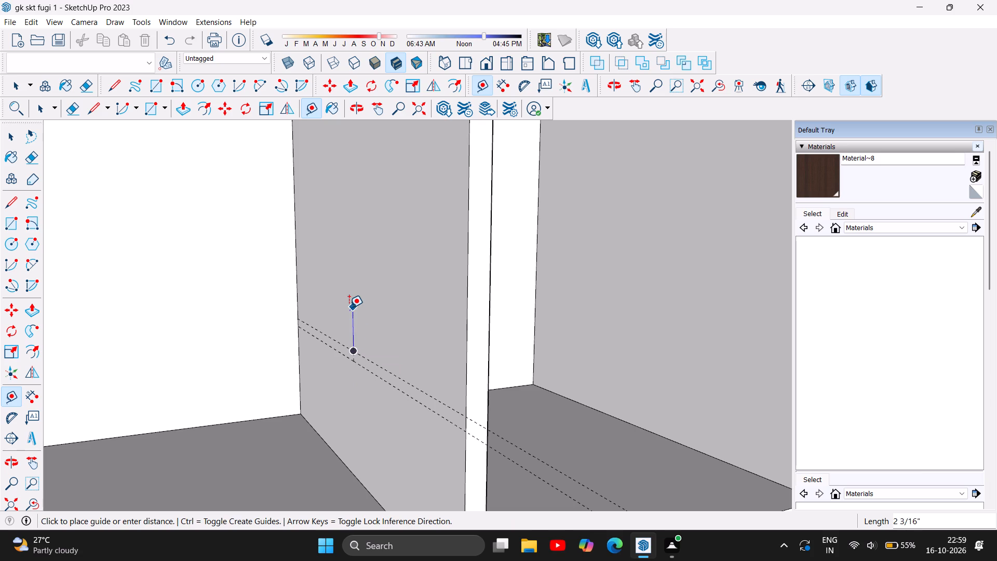
{"action": "key", "text": "8"}
{"action": "key", "text": "Return"}
{"action": "scroll", "coordinate": [327, 450], "scroll_direction": "down", "scroll_amount": 6}
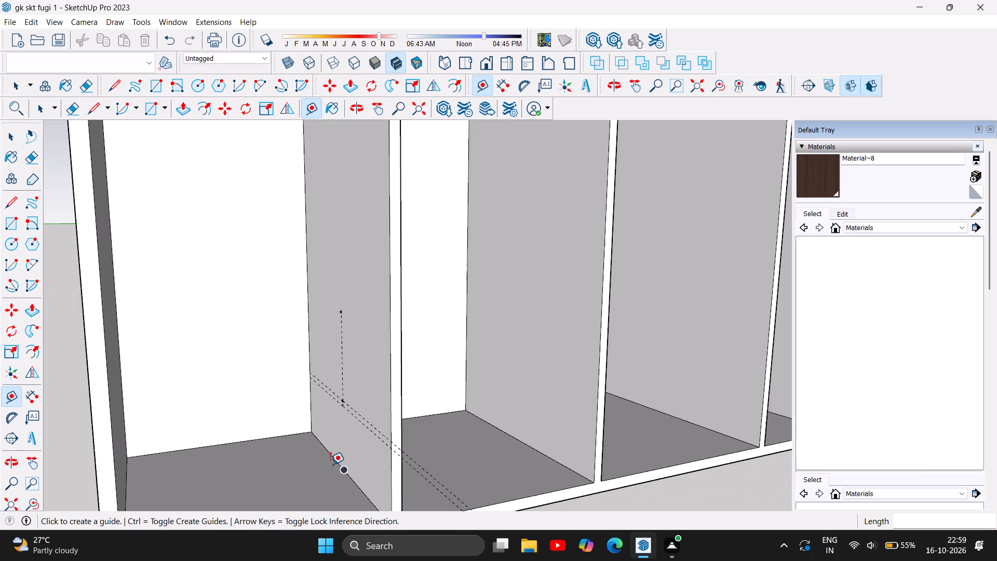
{"action": "scroll", "coordinate": [331, 464], "scroll_direction": "down", "scroll_amount": 10}
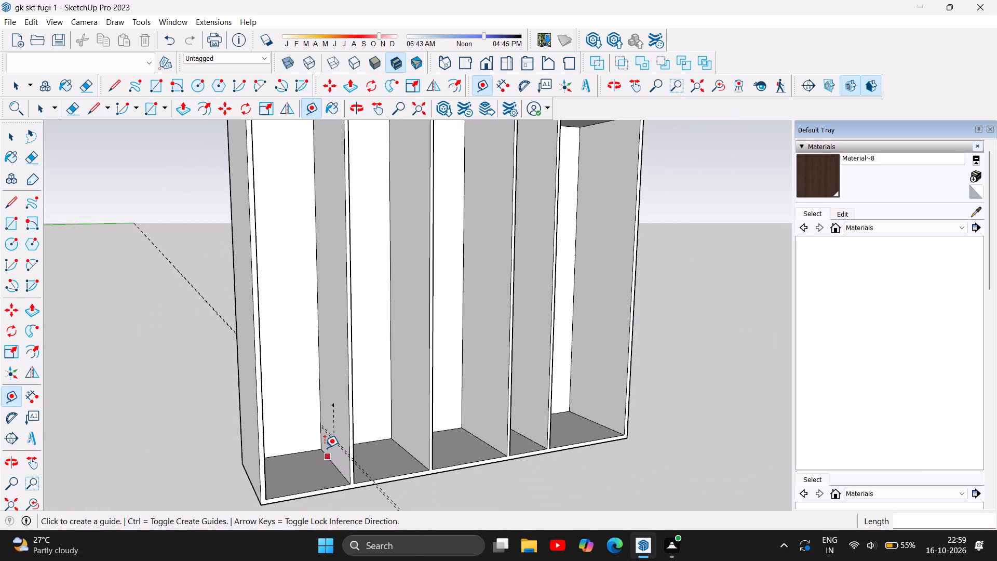
{"action": "scroll", "coordinate": [328, 413], "scroll_direction": "up", "scroll_amount": 6}
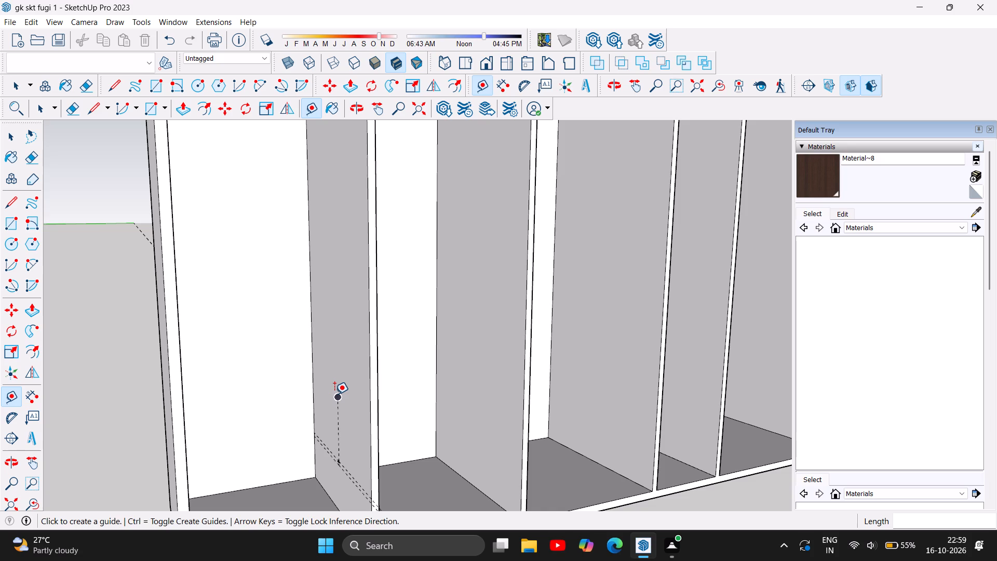
{"action": "left_click", "coordinate": [334, 394]}
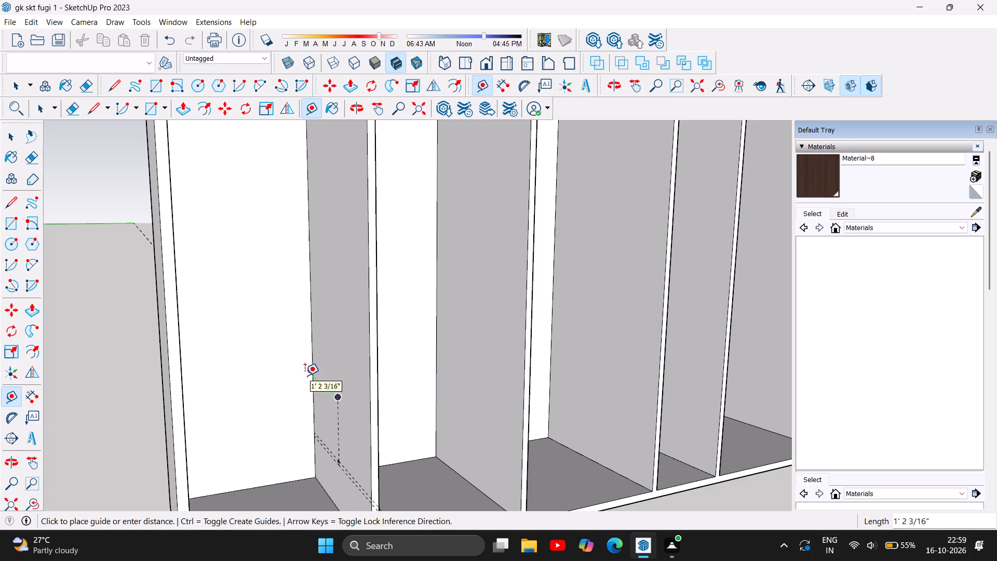
{"action": "left_click", "coordinate": [301, 376]}
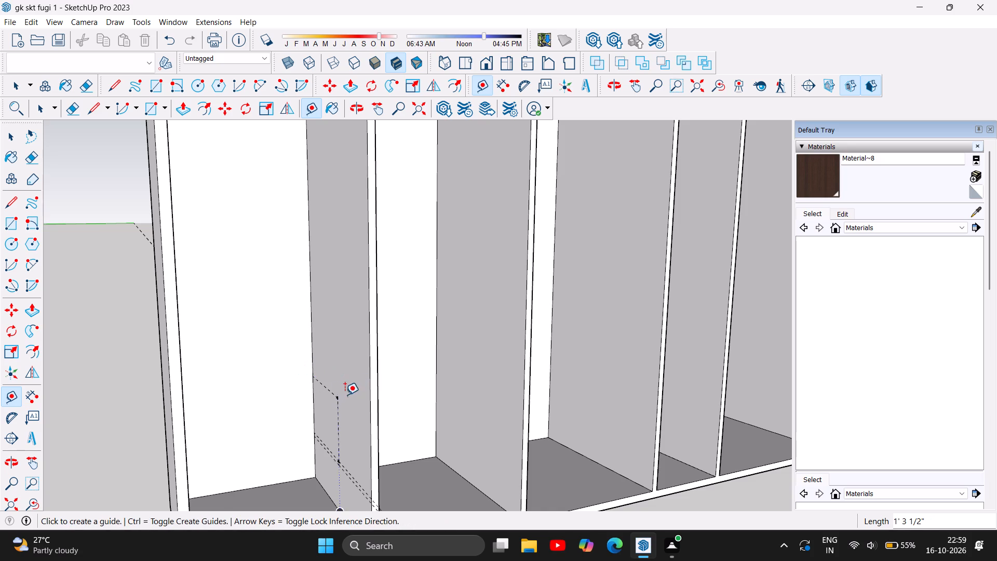
{"action": "left_click", "coordinate": [335, 397]}
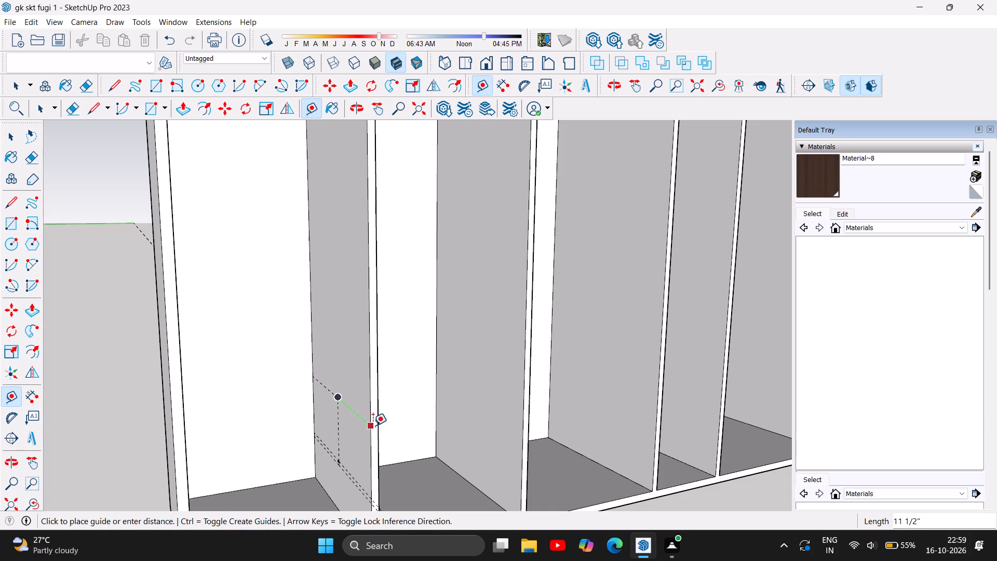
{"action": "left_click", "coordinate": [373, 425]}
Mark another 8" above the latest horizontal guide and run a horizontal guide through that point to the divider's back edge.
{"action": "left_click", "coordinate": [335, 396]}
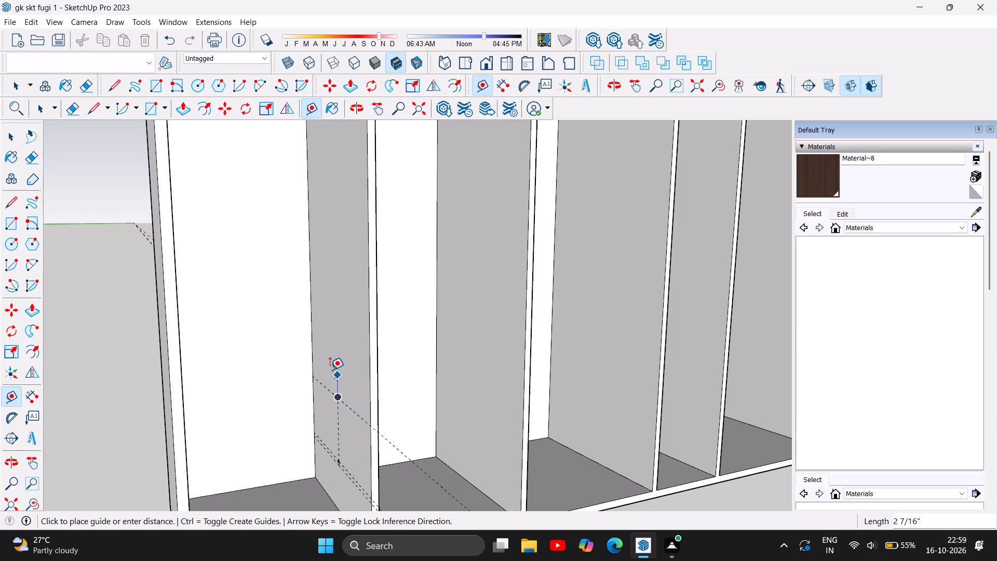
{"action": "key", "text": "8"}
{"action": "key", "text": "Return"}
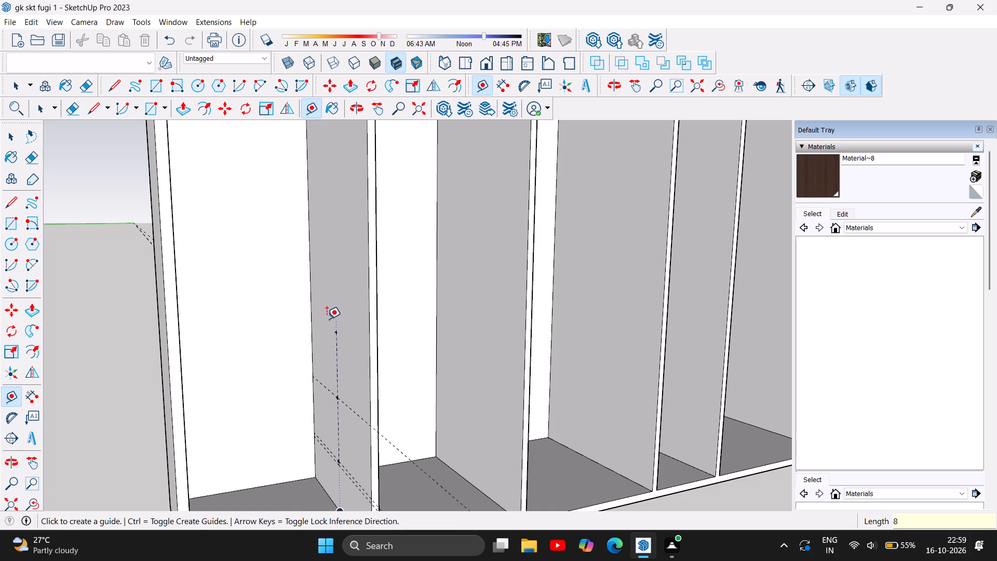
{"action": "left_click", "coordinate": [333, 332]}
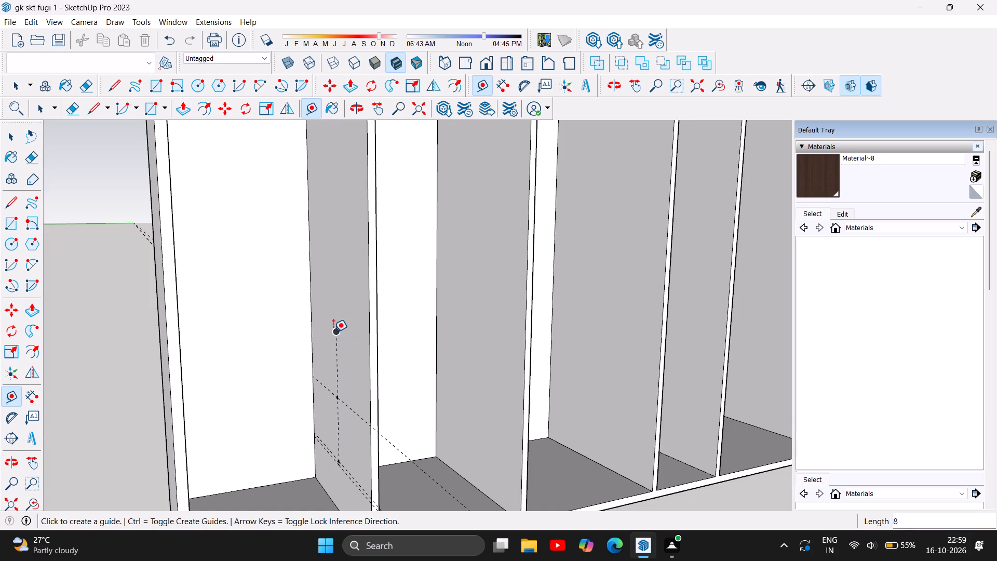
{"action": "left_click", "coordinate": [309, 317]}
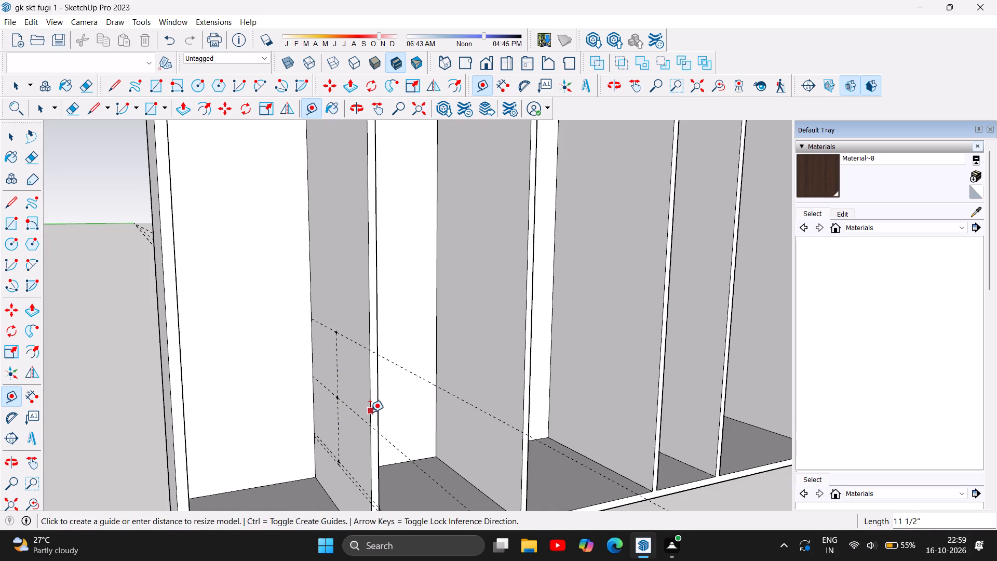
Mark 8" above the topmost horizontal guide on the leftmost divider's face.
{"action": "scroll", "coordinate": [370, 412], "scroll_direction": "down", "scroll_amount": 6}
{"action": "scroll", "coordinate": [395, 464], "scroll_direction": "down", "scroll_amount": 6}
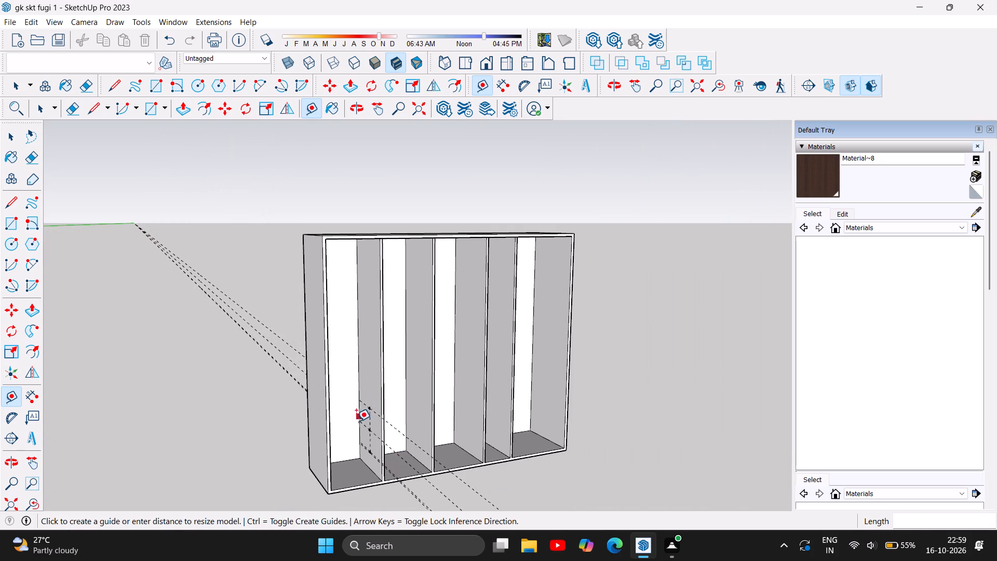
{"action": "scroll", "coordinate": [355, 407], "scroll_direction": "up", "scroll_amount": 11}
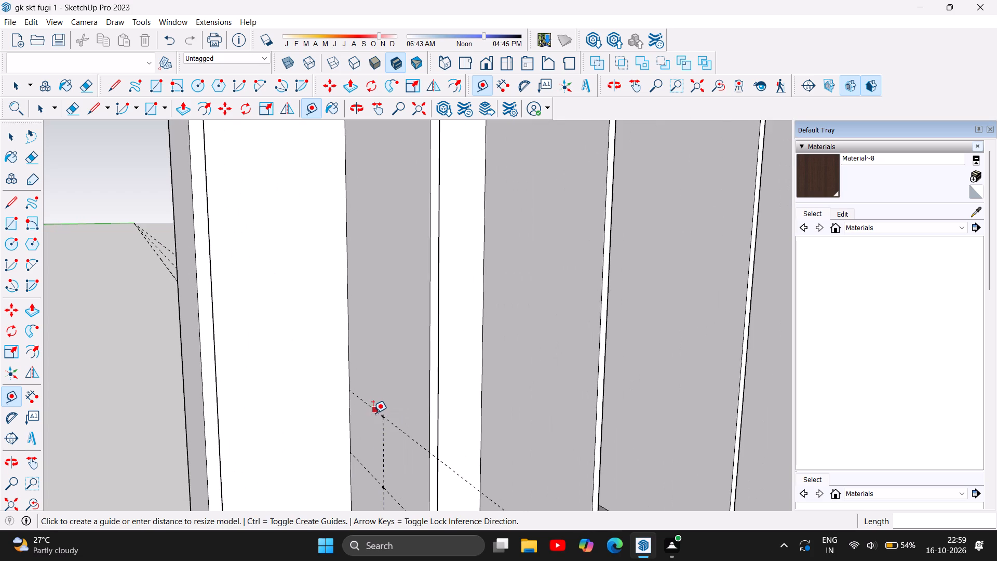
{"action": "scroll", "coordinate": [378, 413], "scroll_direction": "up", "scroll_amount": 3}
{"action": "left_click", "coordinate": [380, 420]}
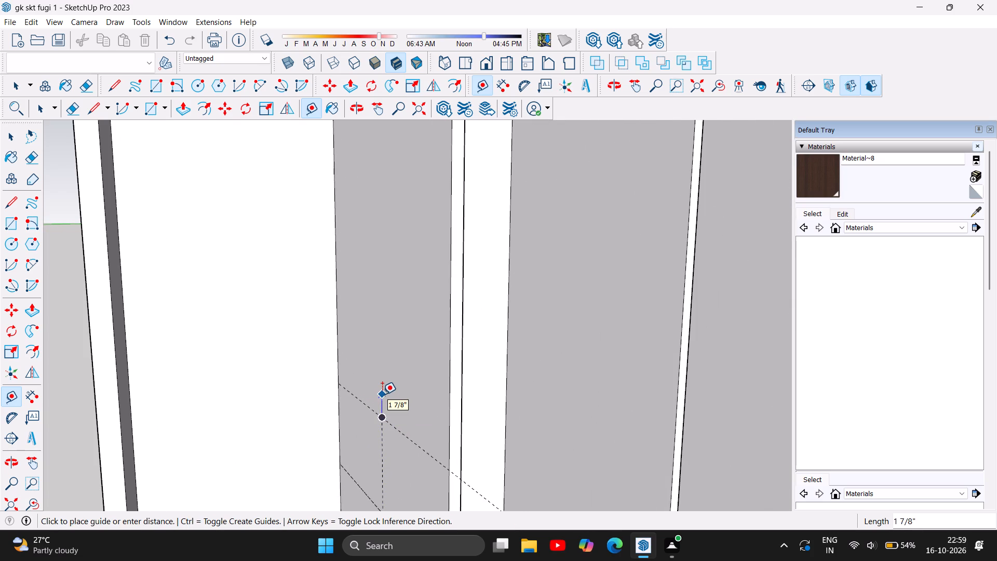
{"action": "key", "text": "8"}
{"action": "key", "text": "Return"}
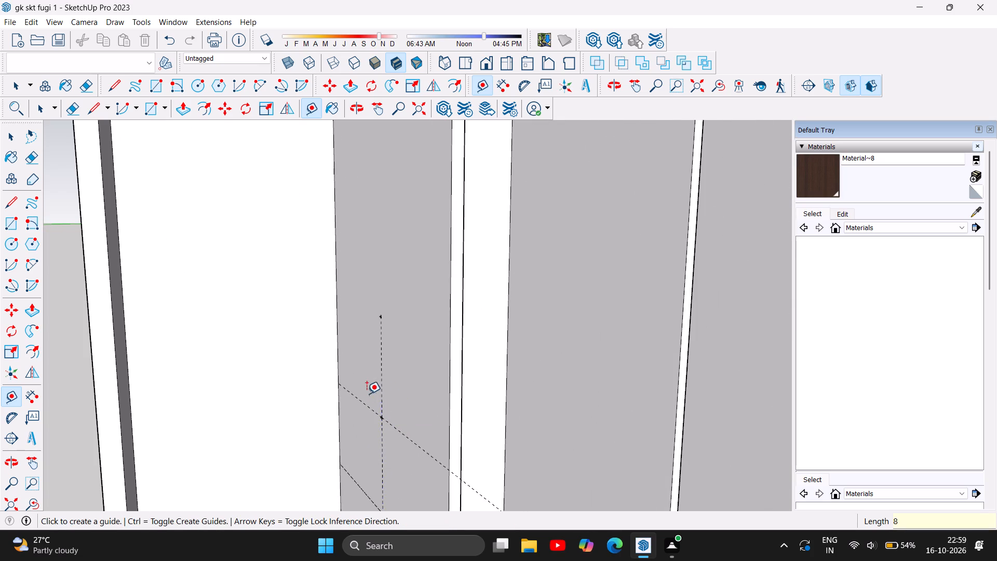
Examine the stacked guides and their marked points on the leftmost divider's face.
{"action": "scroll", "coordinate": [361, 387], "scroll_direction": "down", "scroll_amount": 10}
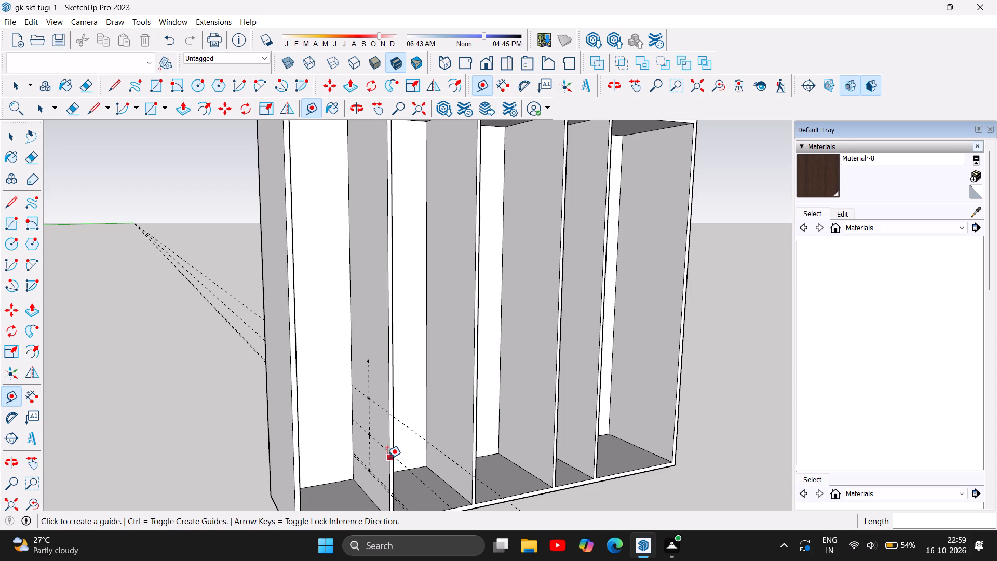
{"action": "scroll", "coordinate": [374, 403], "scroll_direction": "up", "scroll_amount": 4}
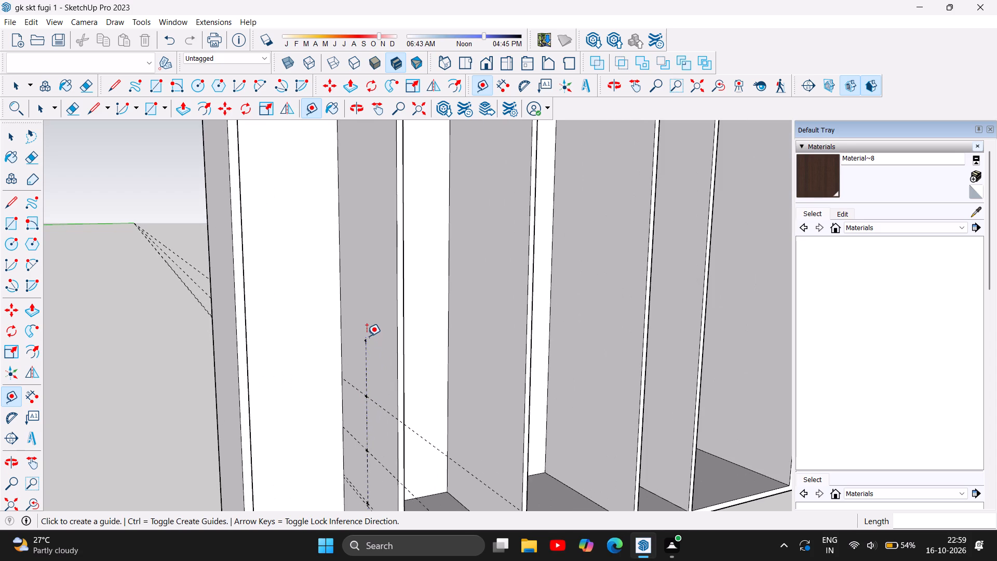
{"action": "scroll", "coordinate": [354, 395], "scroll_direction": "up", "scroll_amount": 7}
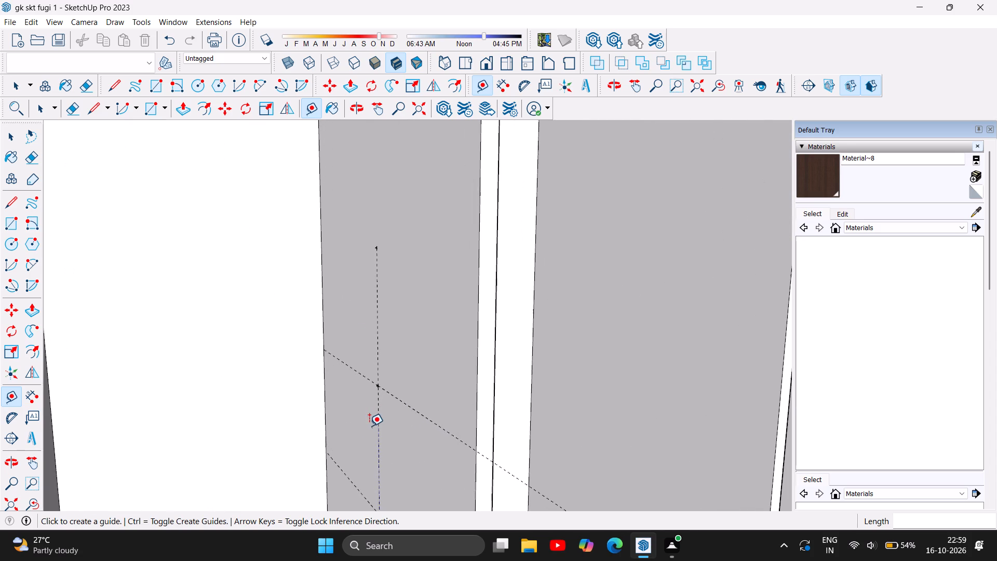
{"action": "scroll", "coordinate": [369, 426], "scroll_direction": "up", "scroll_amount": 1}
{"action": "scroll", "coordinate": [394, 397], "scroll_direction": "down", "scroll_amount": 5}
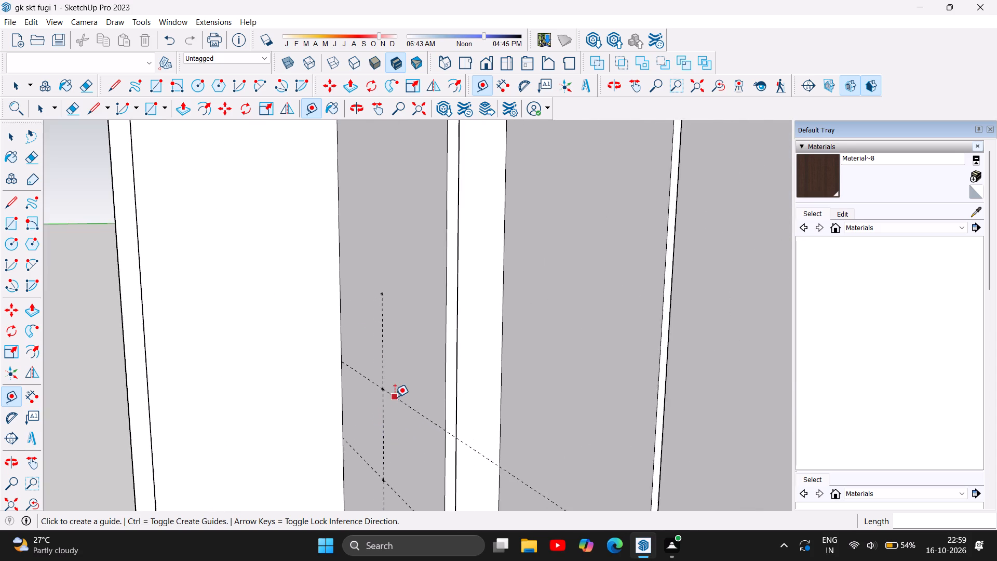
{"action": "scroll", "coordinate": [396, 360], "scroll_direction": "down", "scroll_amount": 7}
{"action": "scroll", "coordinate": [389, 430], "scroll_direction": "up", "scroll_amount": 7}
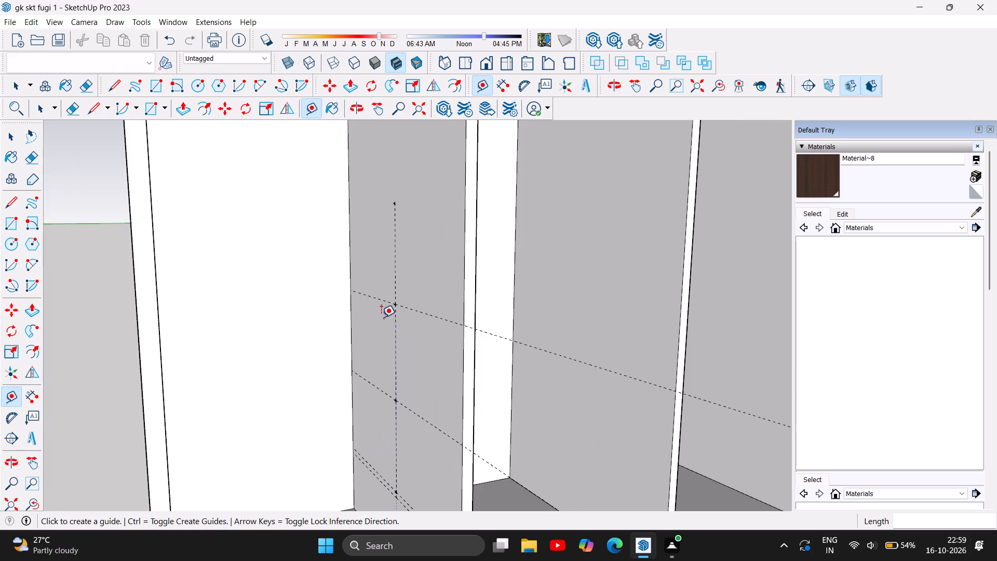
{"action": "scroll", "coordinate": [381, 317], "scroll_direction": "up", "scroll_amount": 11}
{"action": "scroll", "coordinate": [408, 270], "scroll_direction": "down", "scroll_amount": 9}
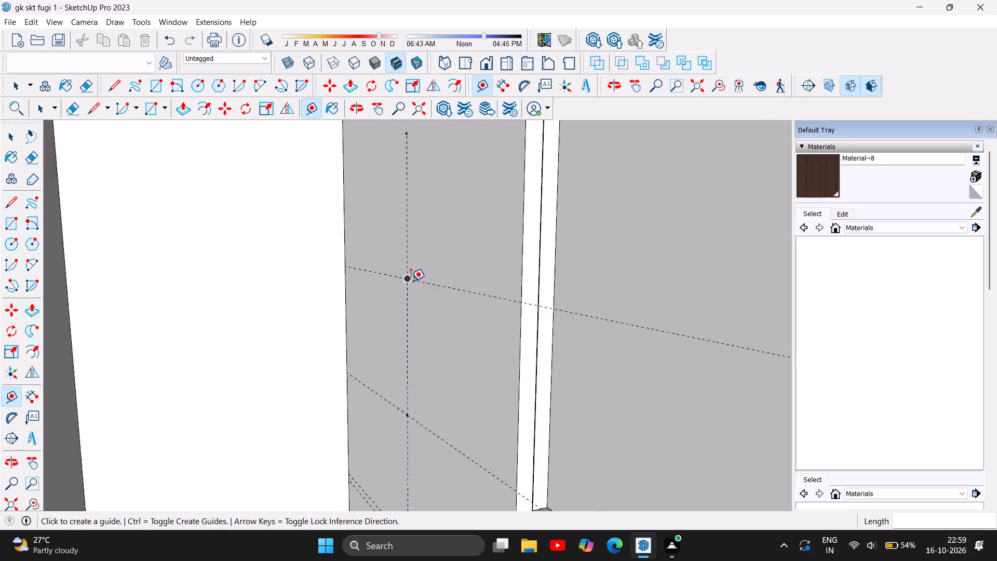
{"action": "scroll", "coordinate": [411, 281], "scroll_direction": "down", "scroll_amount": 3}
{"action": "scroll", "coordinate": [398, 401], "scroll_direction": "up", "scroll_amount": 12}
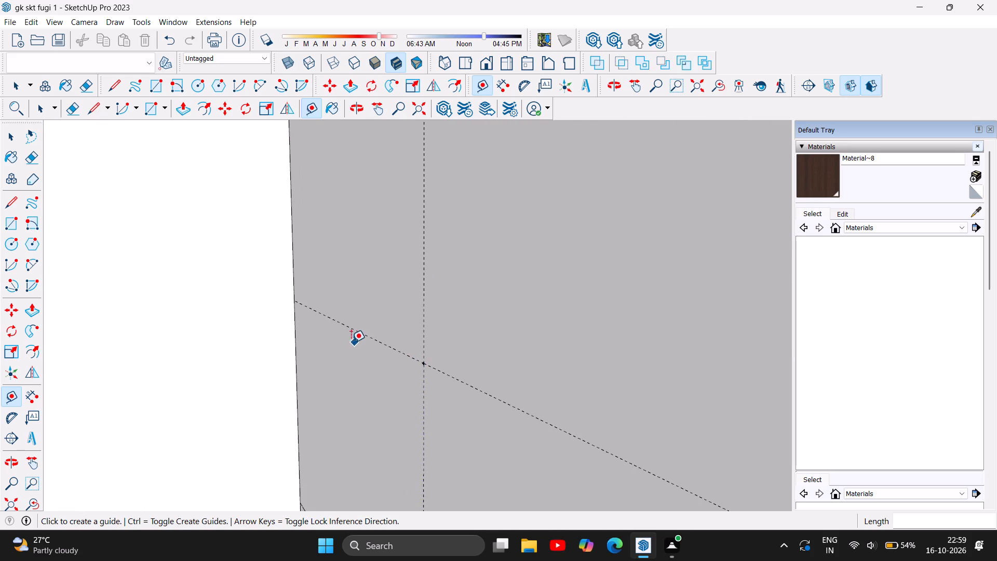
Undo the stacked 8" marks and horizontal guides, back to the first 8" mark above the lowest guide pair.
{"action": "key", "text": "ctrl+z"}
{"action": "key", "text": "ctrl+z"}
{"action": "scroll", "coordinate": [330, 384], "scroll_direction": "down", "scroll_amount": 2}
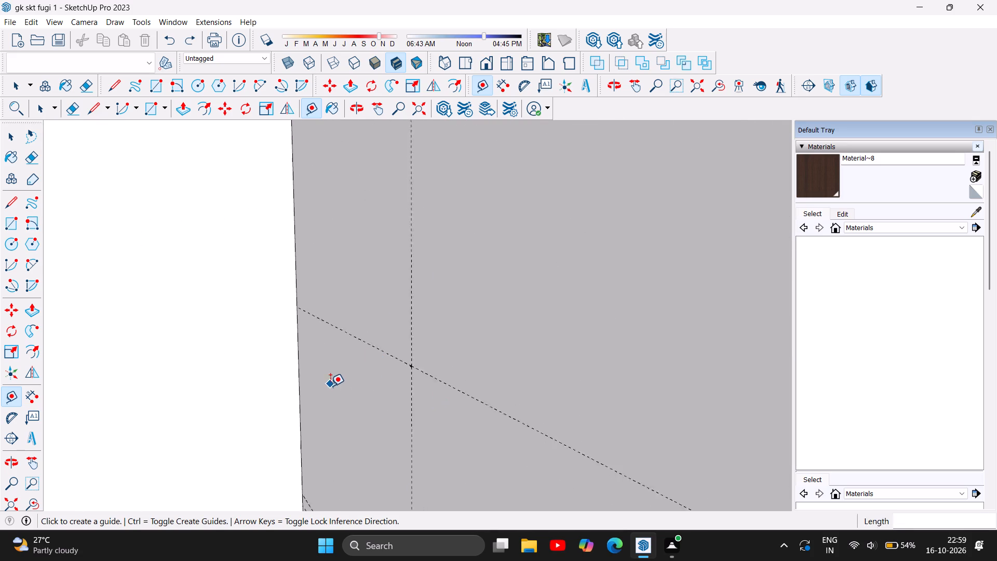
{"action": "scroll", "coordinate": [330, 386], "scroll_direction": "down", "scroll_amount": 4}
{"action": "scroll", "coordinate": [378, 372], "scroll_direction": "down", "scroll_amount": 6}
{"action": "key", "text": "ctrl+z"}
{"action": "key", "text": "ctrl+z"}
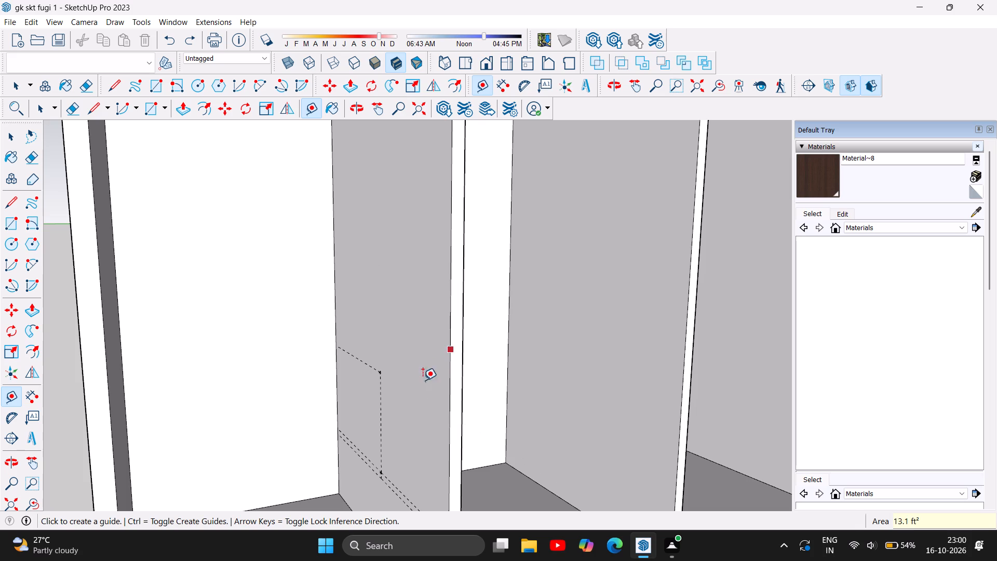
{"action": "key", "text": "ctrl+z"}
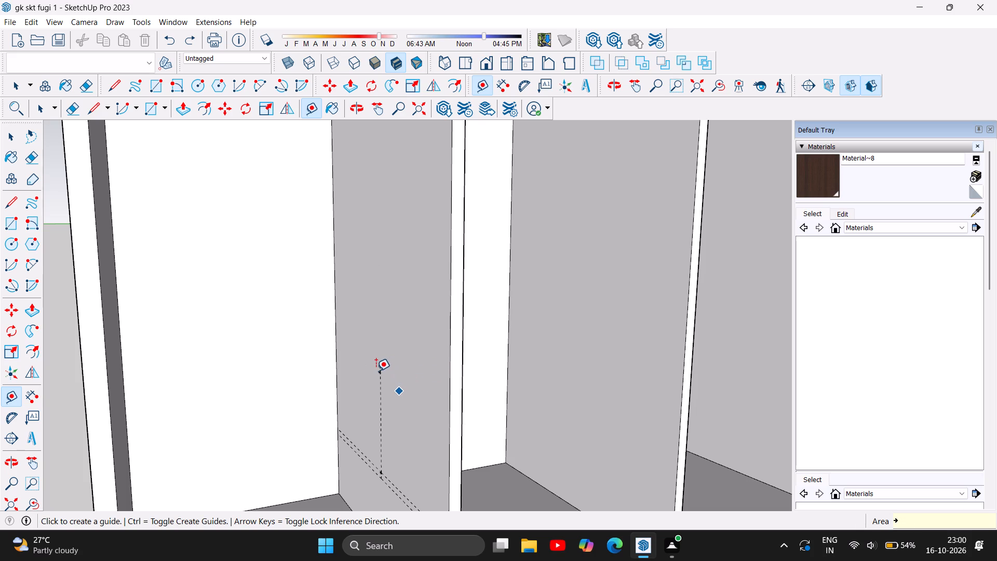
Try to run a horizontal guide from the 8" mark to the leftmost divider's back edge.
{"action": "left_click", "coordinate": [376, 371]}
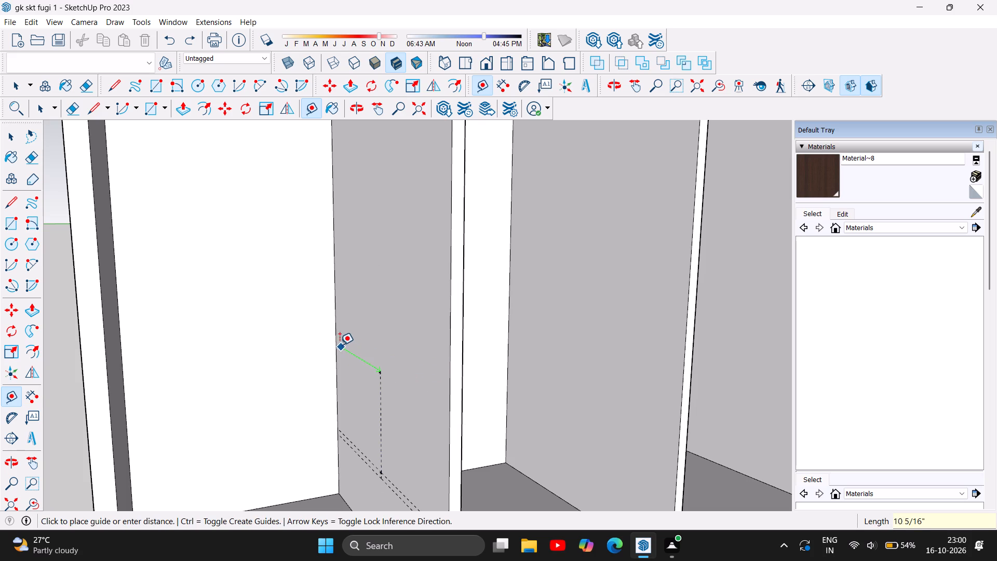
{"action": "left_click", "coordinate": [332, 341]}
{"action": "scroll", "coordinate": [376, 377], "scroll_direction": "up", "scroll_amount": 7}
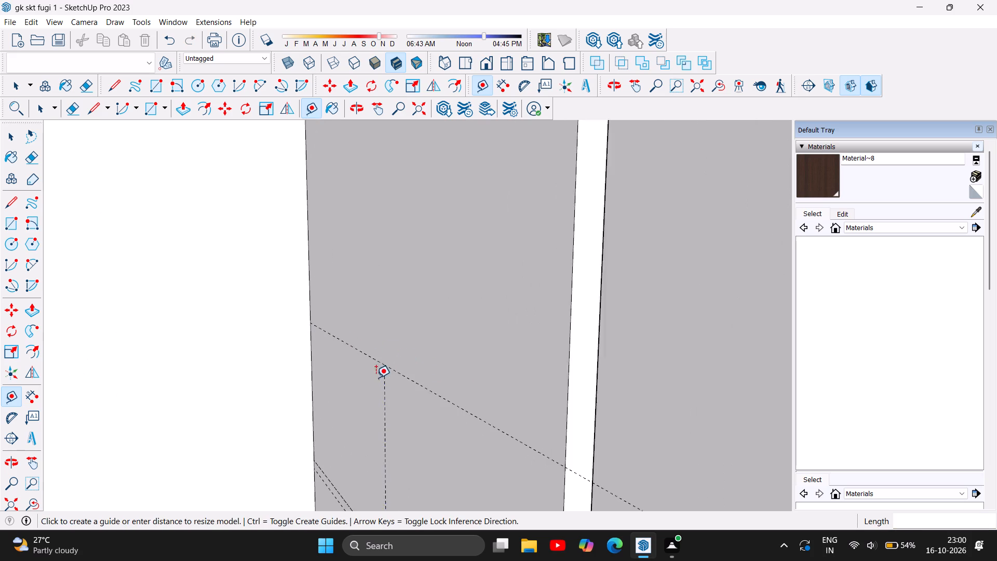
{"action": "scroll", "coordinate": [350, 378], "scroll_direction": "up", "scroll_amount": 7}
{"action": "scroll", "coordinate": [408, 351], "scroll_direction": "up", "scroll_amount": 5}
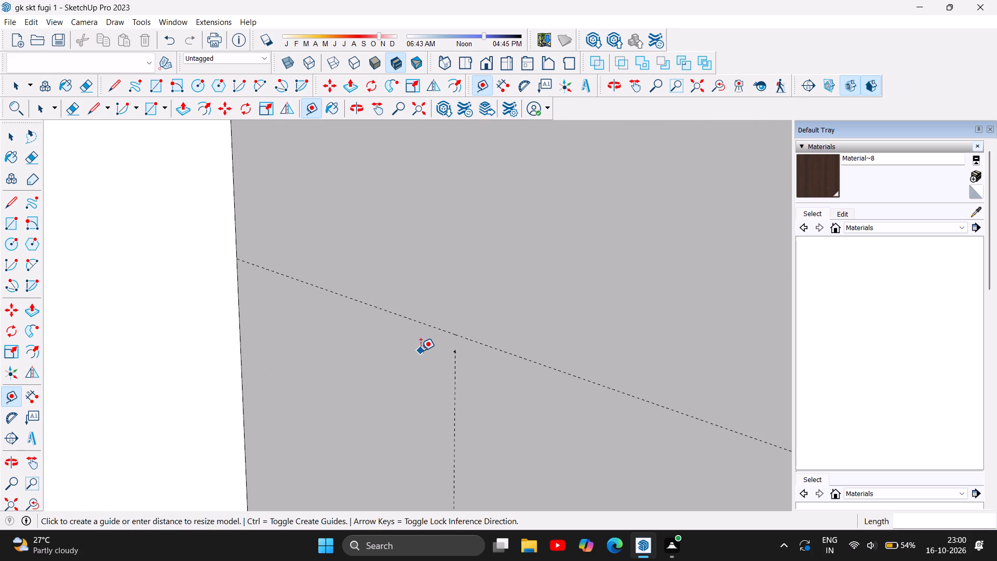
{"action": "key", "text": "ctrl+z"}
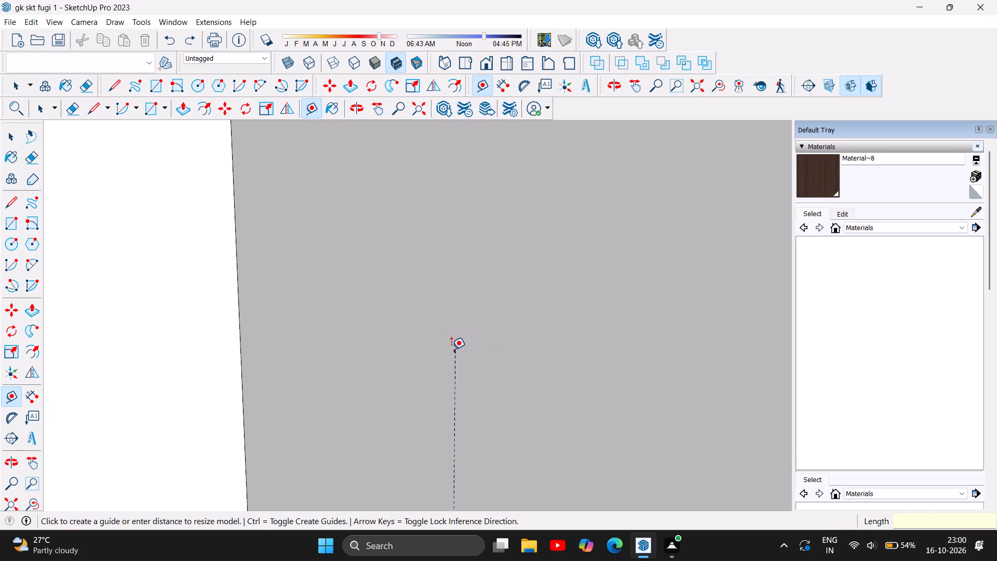
Run a horizontal guide exactly through the 8" mark to the leftmost divider's back edge.
{"action": "left_click", "coordinate": [453, 355]}
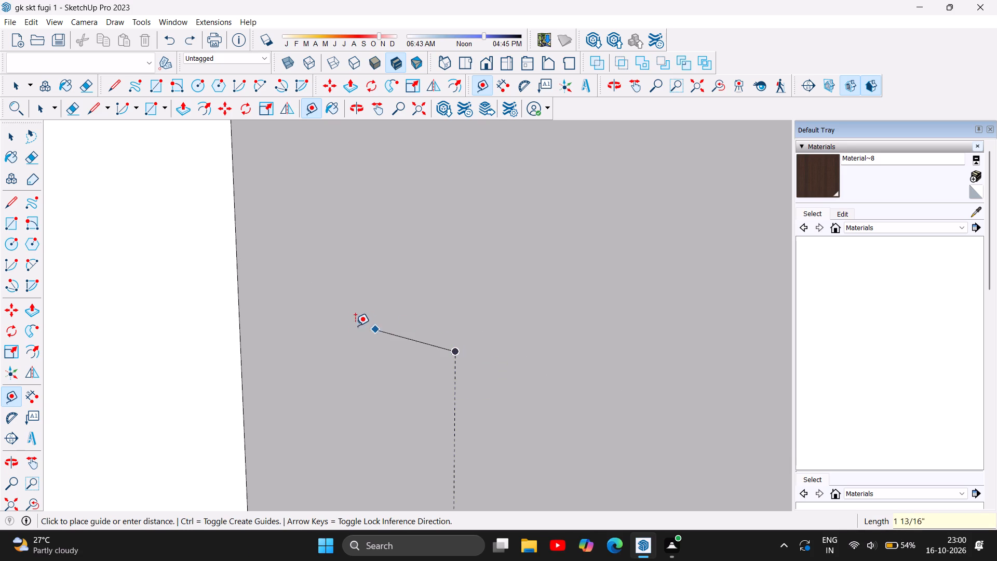
{"action": "left_click", "coordinate": [236, 259]}
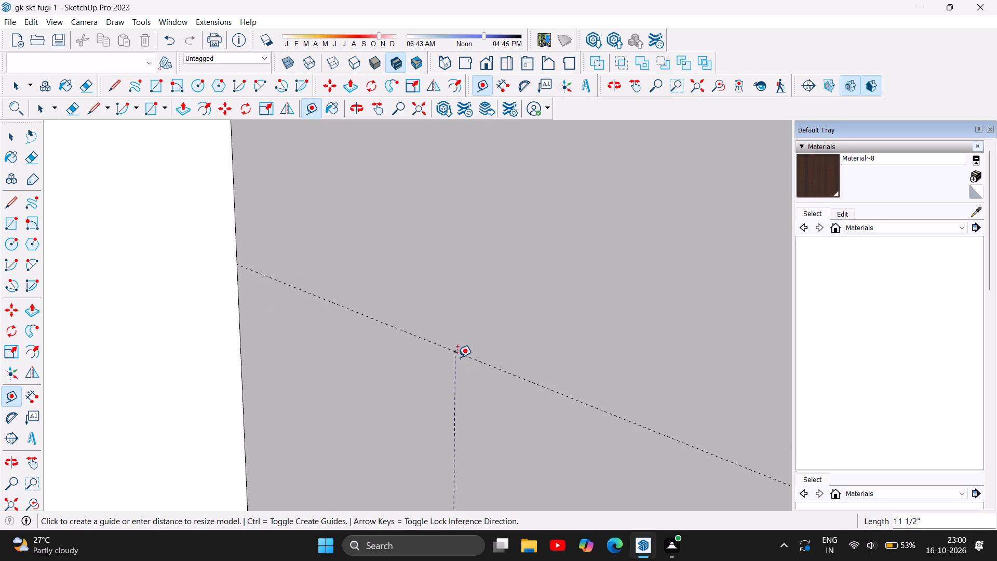
Mark 0.5" above the new horizontal guide and run a parallel guide through that mark to the divider's back edge.
{"action": "scroll", "coordinate": [477, 286], "scroll_direction": "down", "scroll_amount": 11}
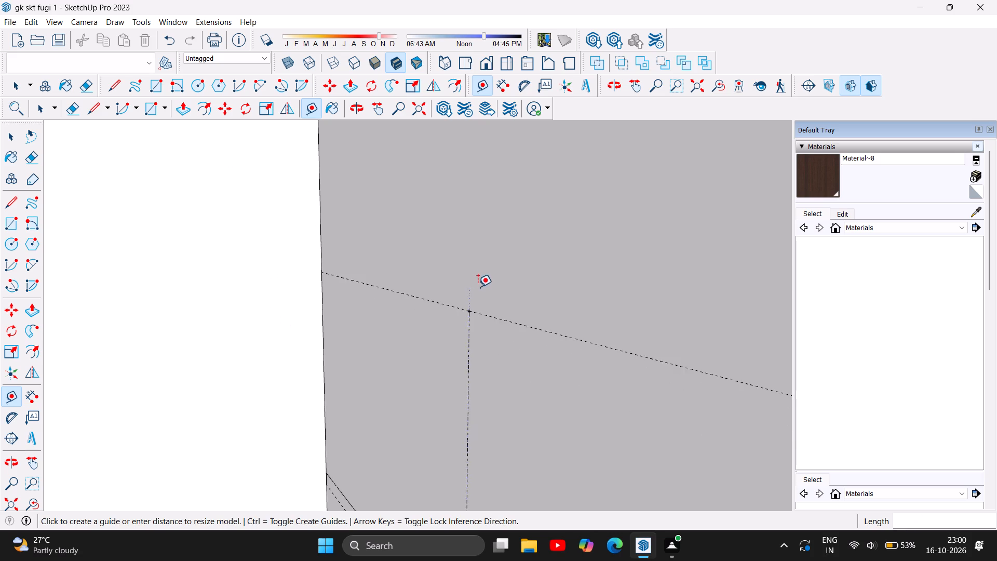
{"action": "scroll", "coordinate": [477, 284], "scroll_direction": "down", "scroll_amount": 7}
{"action": "scroll", "coordinate": [466, 495], "scroll_direction": "up", "scroll_amount": 16}
{"action": "scroll", "coordinate": [475, 492], "scroll_direction": "up", "scroll_amount": 9}
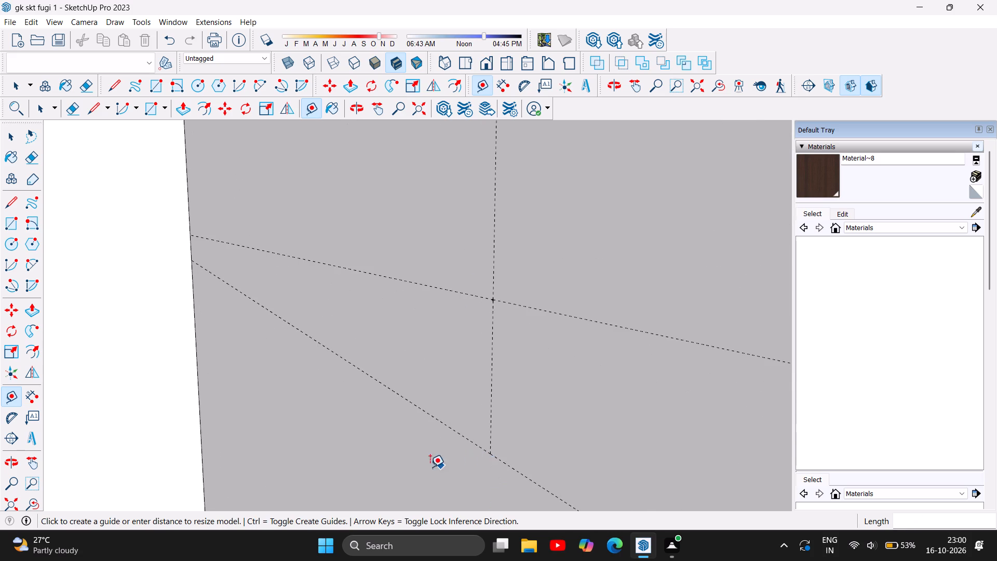
{"action": "scroll", "coordinate": [423, 497], "scroll_direction": "down", "scroll_amount": 6}
{"action": "scroll", "coordinate": [387, 419], "scroll_direction": "down", "scroll_amount": 14}
{"action": "scroll", "coordinate": [390, 428], "scroll_direction": "down", "scroll_amount": 7}
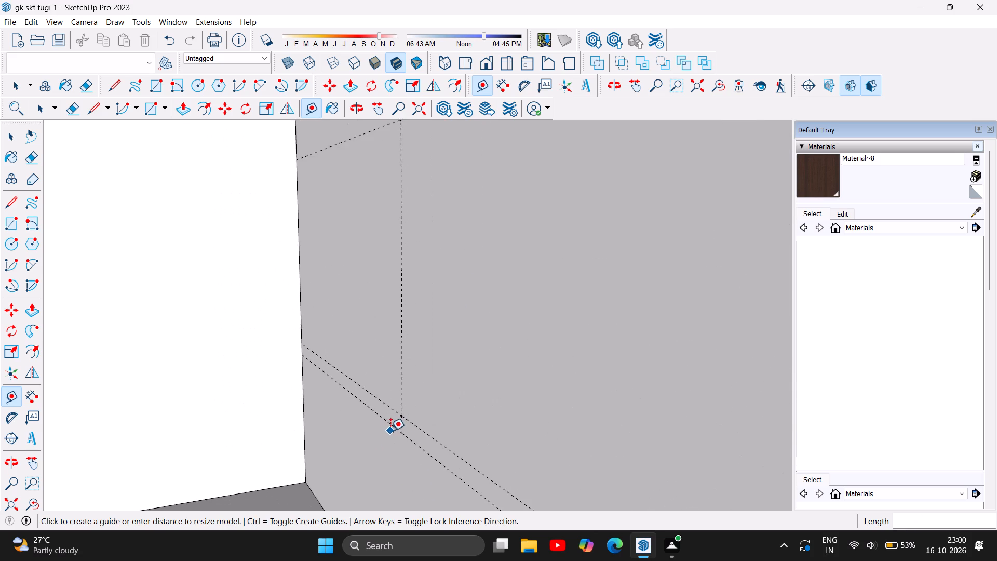
{"action": "scroll", "coordinate": [390, 431], "scroll_direction": "down", "scroll_amount": 7}
{"action": "scroll", "coordinate": [437, 413], "scroll_direction": "down", "scroll_amount": 7}
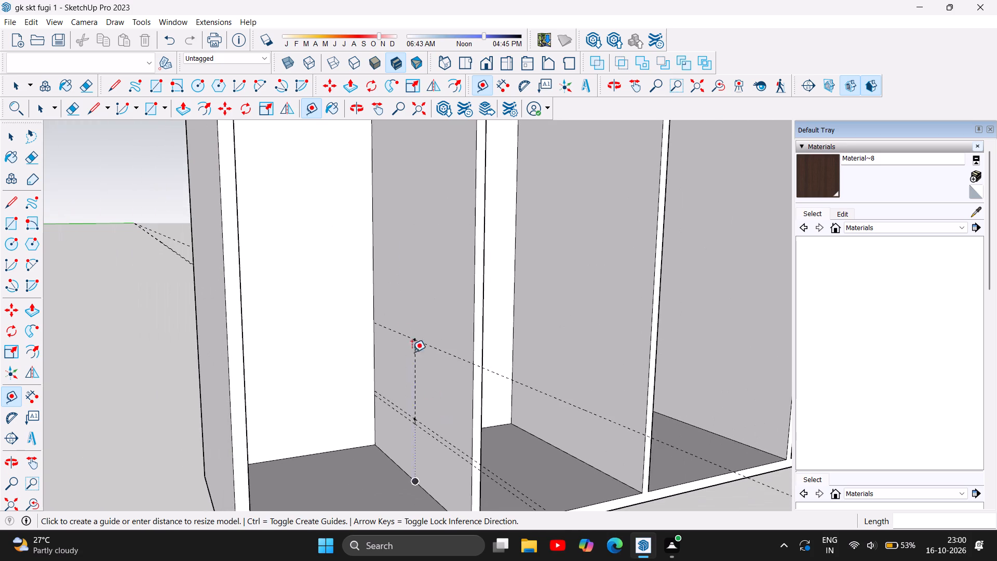
{"action": "scroll", "coordinate": [422, 359], "scroll_direction": "down", "scroll_amount": 6}
{"action": "scroll", "coordinate": [416, 344], "scroll_direction": "up", "scroll_amount": 5}
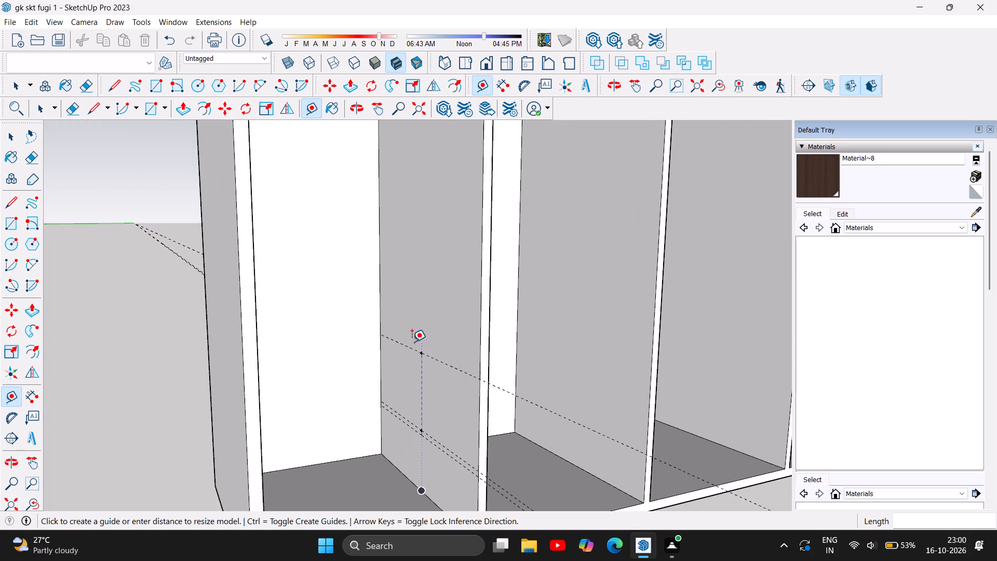
{"action": "scroll", "coordinate": [412, 342], "scroll_direction": "up", "scroll_amount": 7}
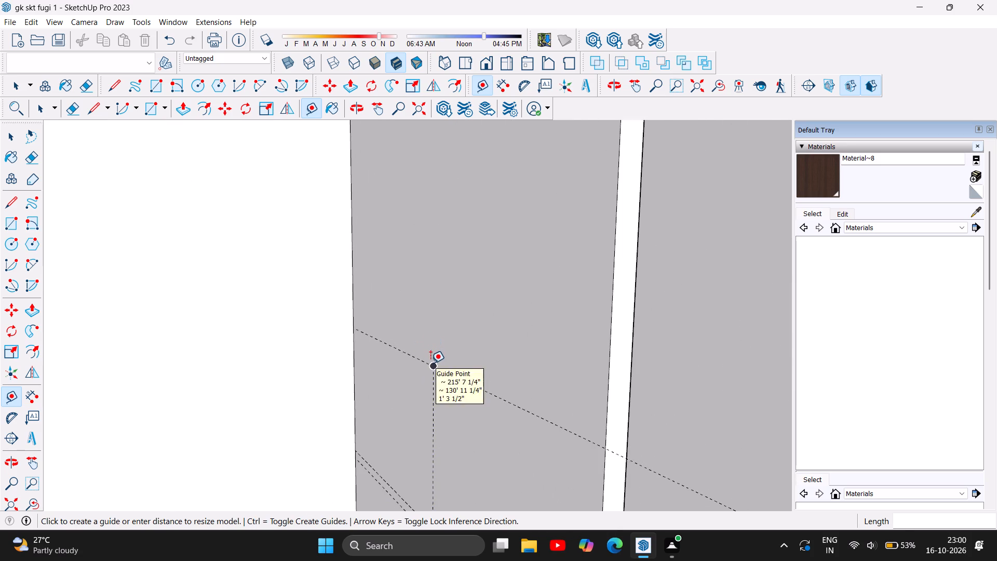
{"action": "left_click", "coordinate": [430, 363]}
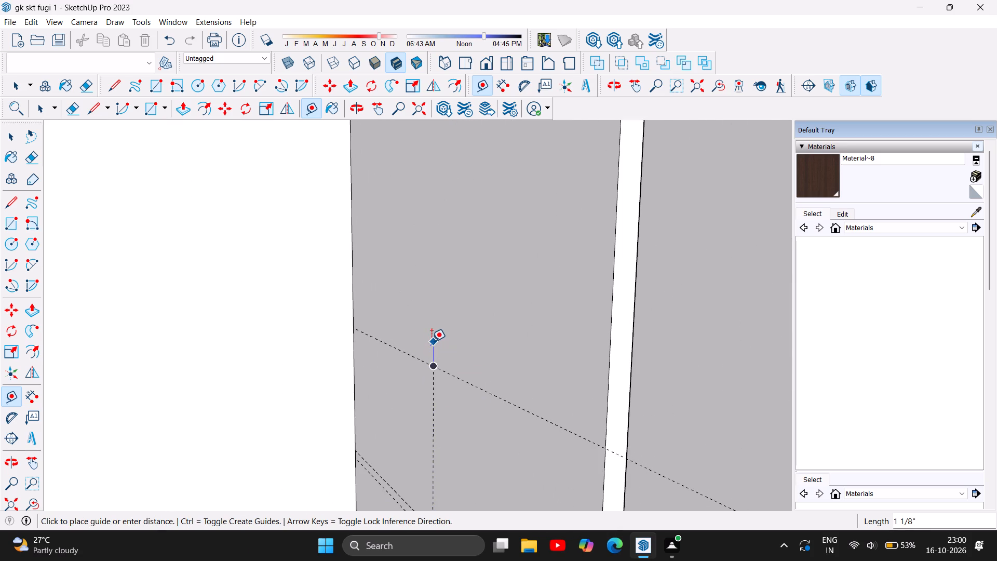
{"action": "key", "text": "0"}
{"action": "key", "text": "period"}
{"action": "key", "text": "5"}
{"action": "key", "text": "Return"}
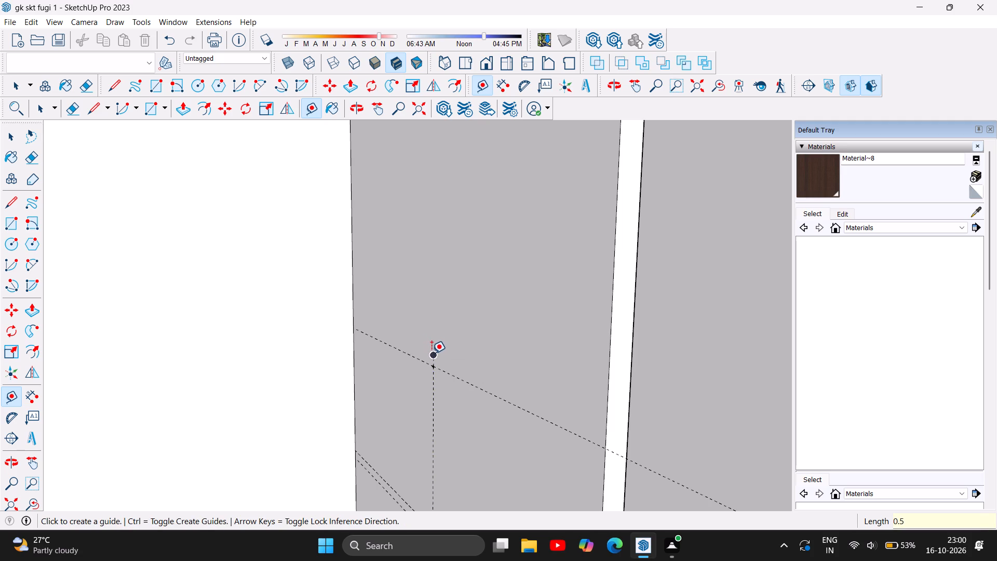
{"action": "left_click", "coordinate": [430, 356]}
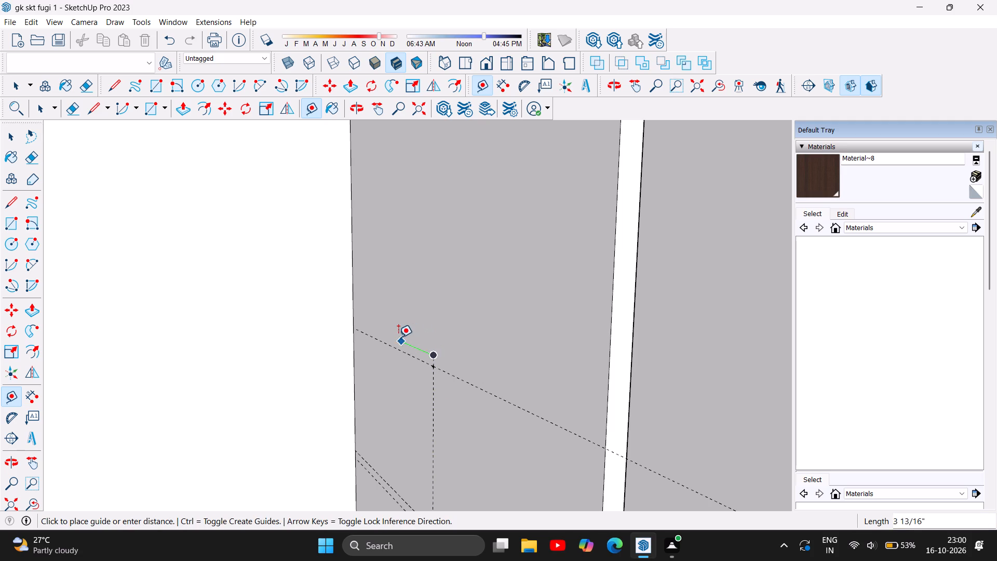
{"action": "left_click", "coordinate": [352, 324]}
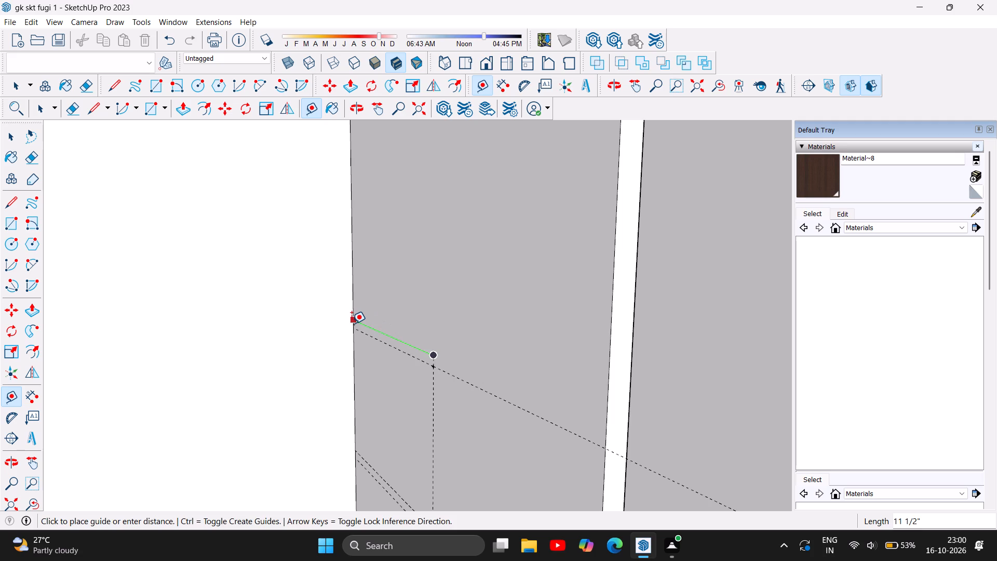
Mark 8" above the second guide pair on the leftmost divider and run a horizontal guide through that mark to the divider's back edge.
{"action": "left_click", "coordinate": [429, 353]}
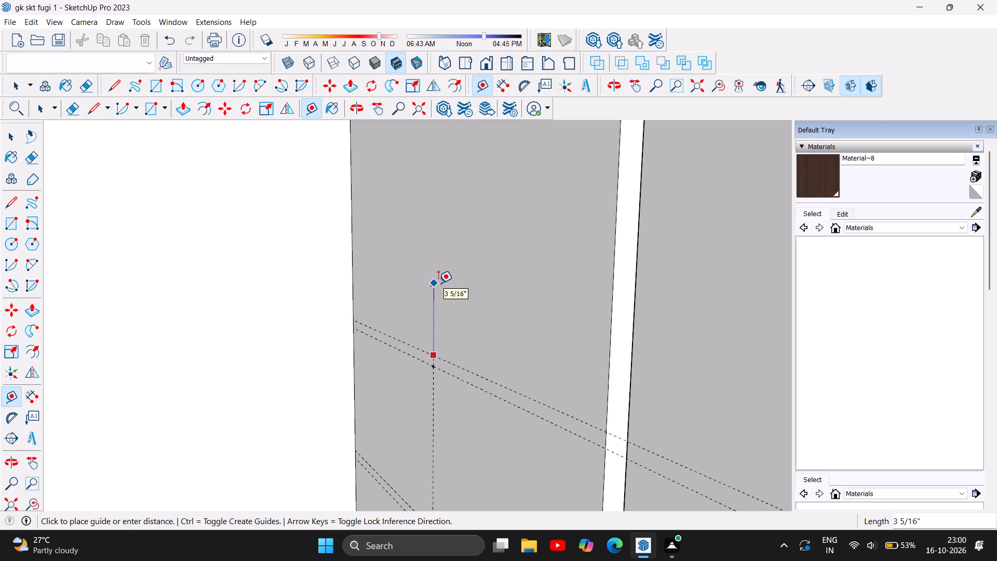
{"action": "scroll", "coordinate": [439, 284], "scroll_direction": "down", "scroll_amount": 9}
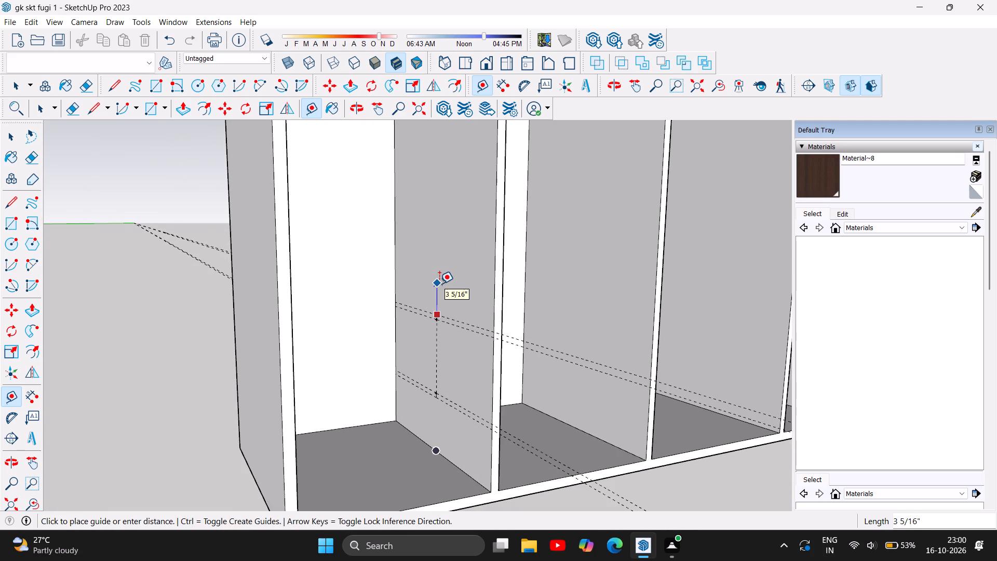
{"action": "key", "text": "8"}
{"action": "key", "text": "Return"}
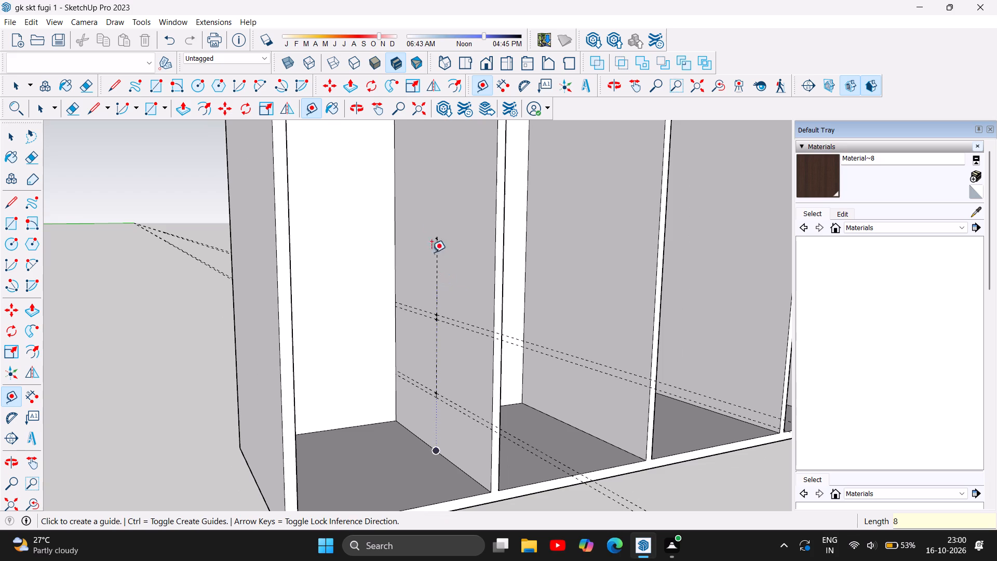
{"action": "left_click", "coordinate": [434, 237]}
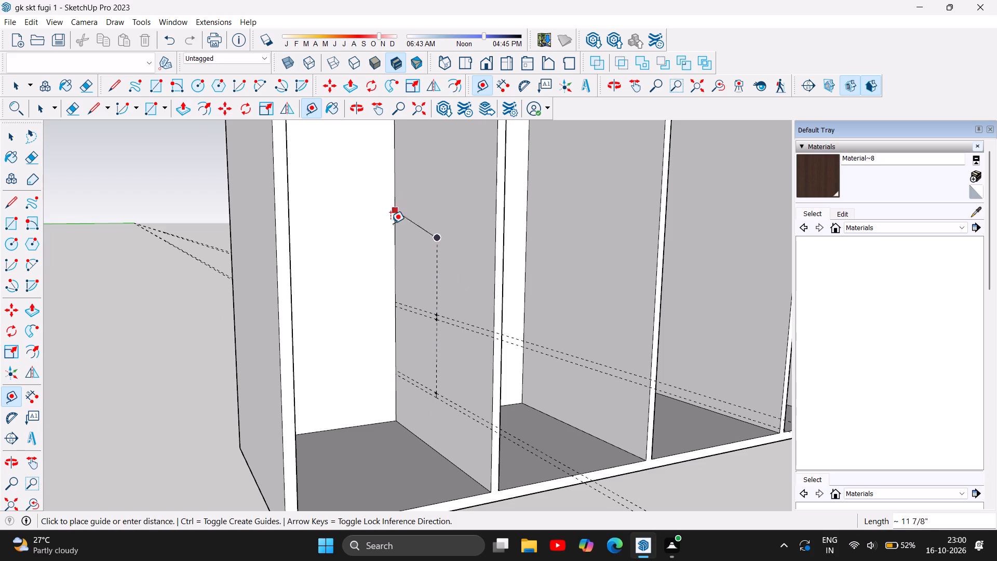
{"action": "left_click", "coordinate": [392, 238]}
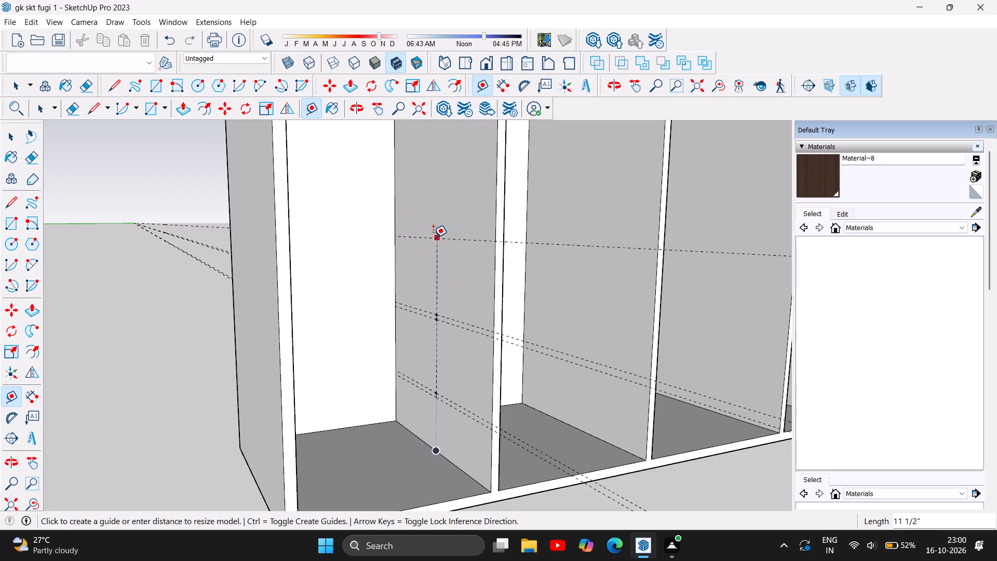
Mark 0.5" above the third-level guide and run a parallel guide through that mark to the divider's back edge.
{"action": "left_click", "coordinate": [434, 237]}
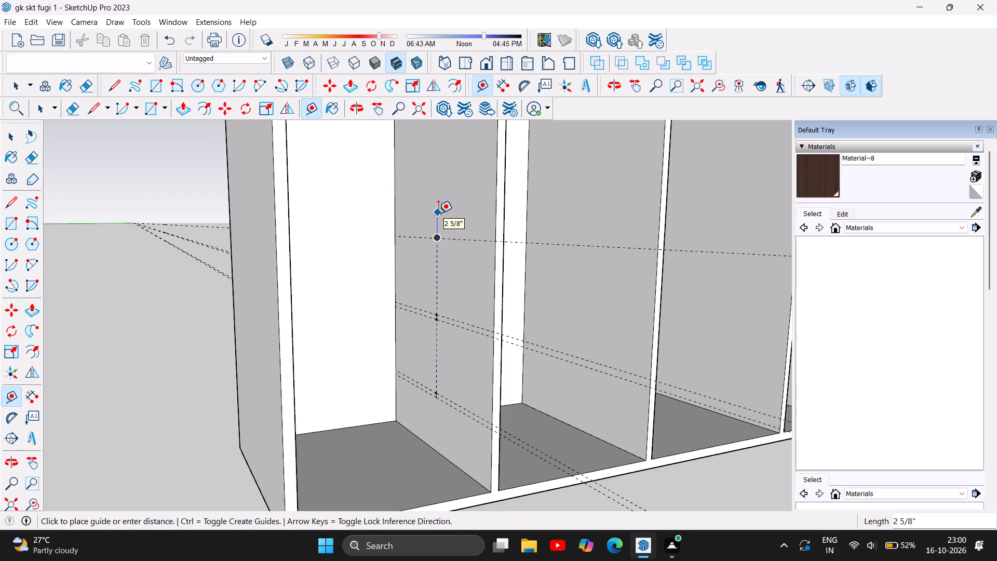
{"action": "type", "text": "0.5"}
{"action": "key", "text": "Return"}
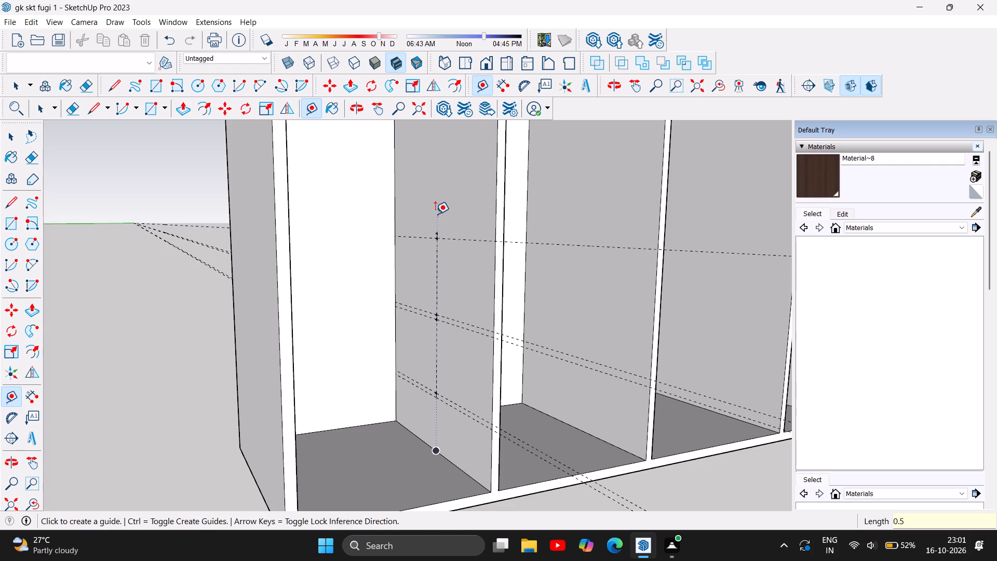
{"action": "scroll", "coordinate": [432, 236], "scroll_direction": "up", "scroll_amount": 6}
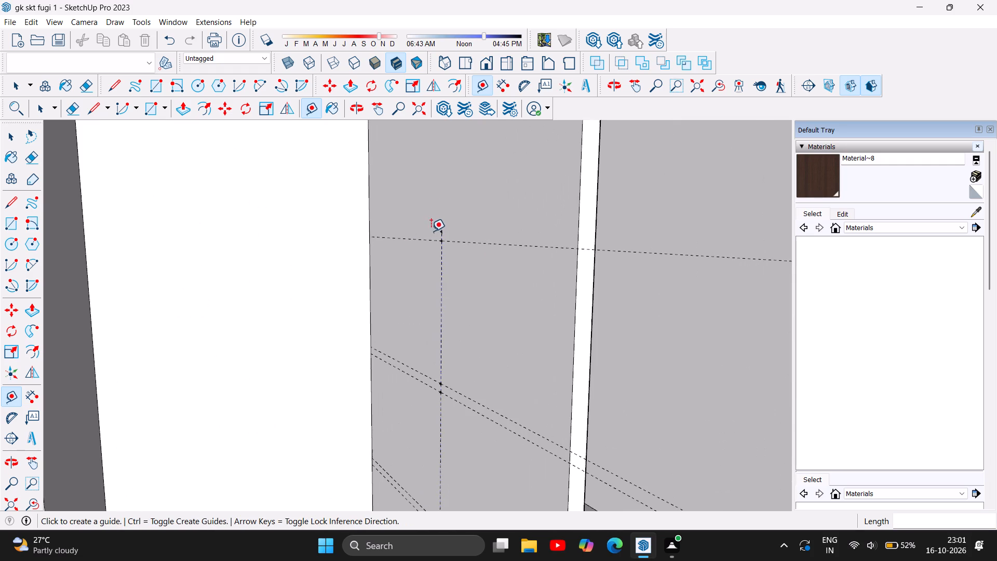
{"action": "left_click", "coordinate": [439, 231]}
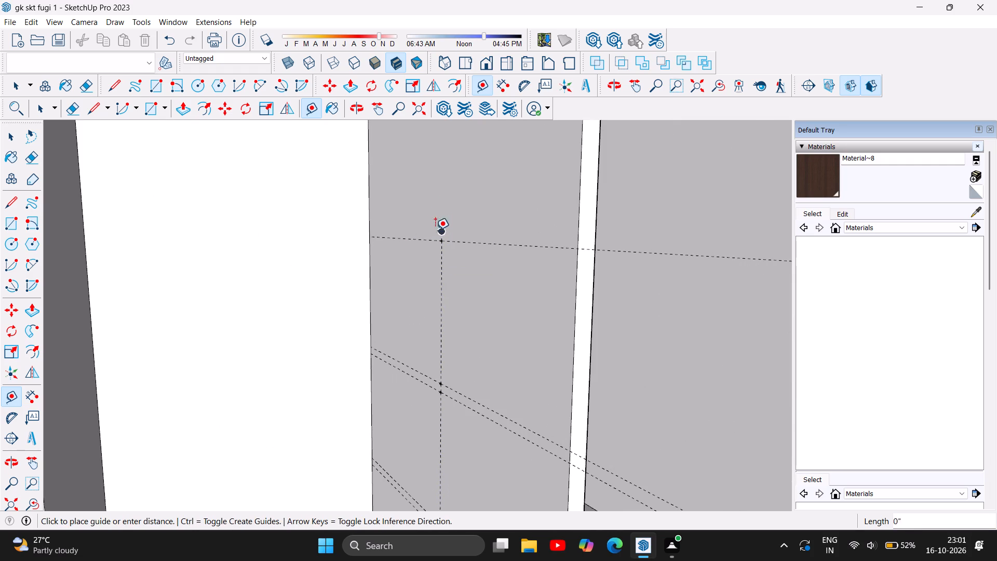
{"action": "left_click", "coordinate": [365, 228]}
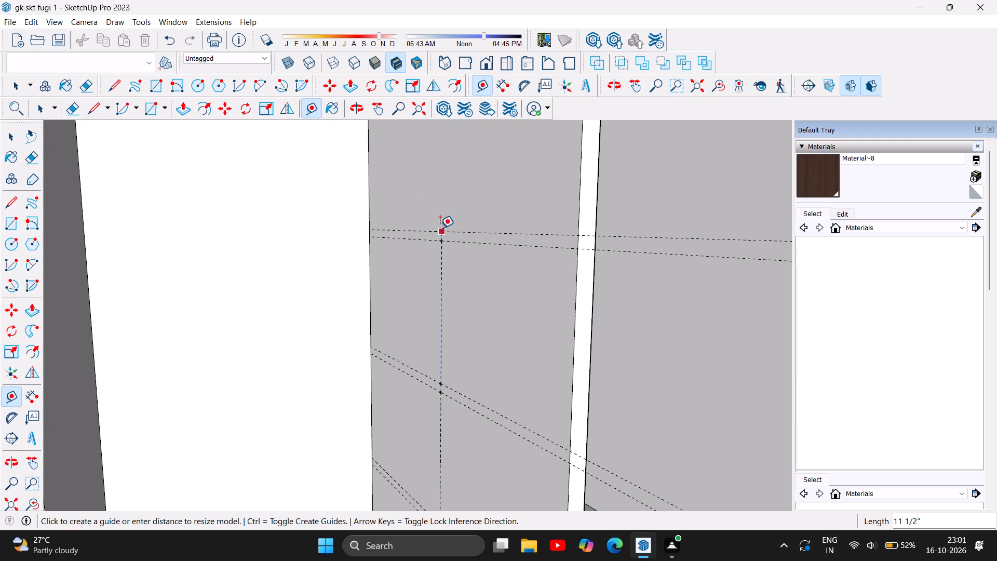
Mark 8" above the third guide pair and run a horizontal guide through that mark to the leftmost divider's back edge.
{"action": "scroll", "coordinate": [441, 229], "scroll_direction": "down", "scroll_amount": 6}
{"action": "scroll", "coordinate": [458, 444], "scroll_direction": "down", "scroll_amount": 7}
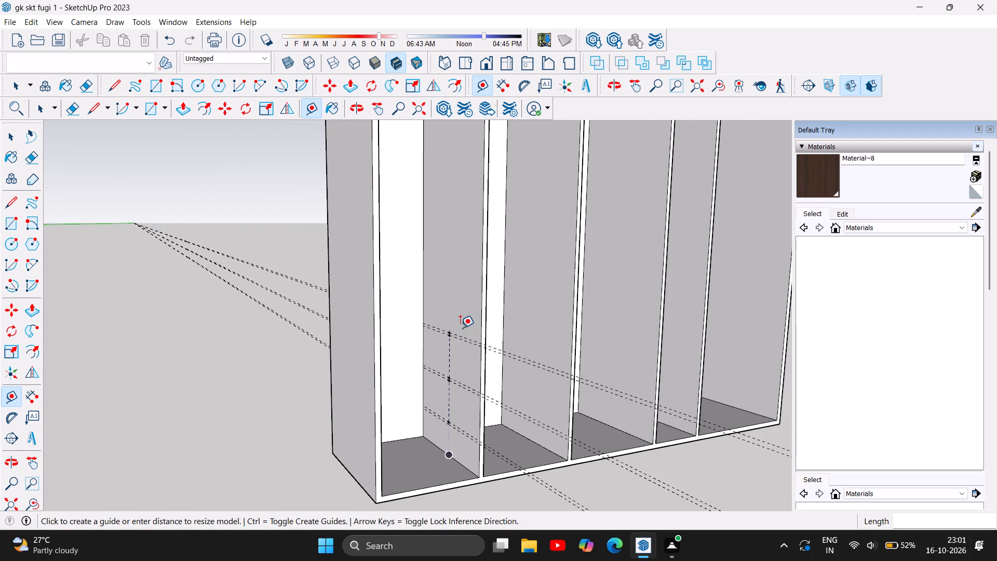
{"action": "scroll", "coordinate": [451, 321], "scroll_direction": "up", "scroll_amount": 11}
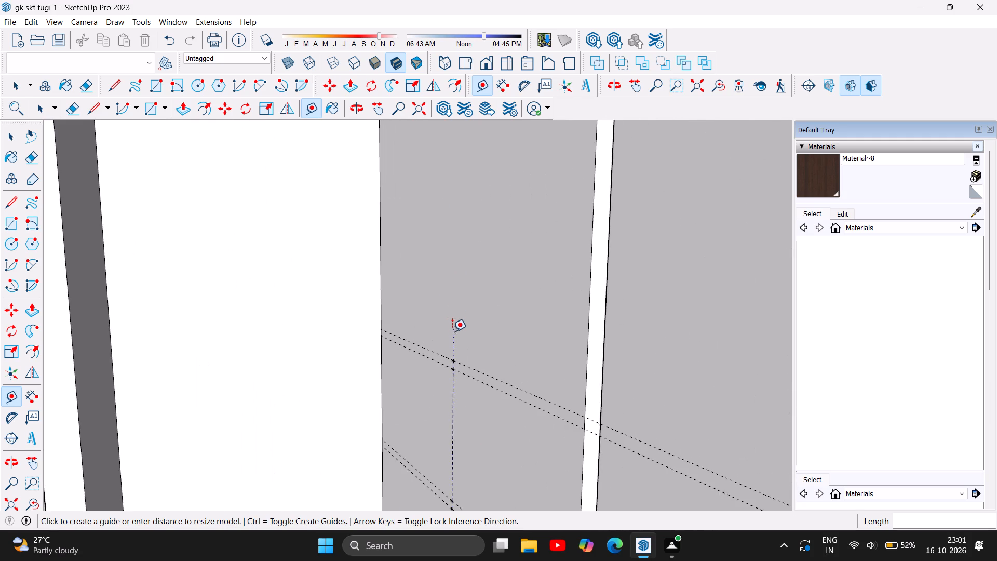
{"action": "scroll", "coordinate": [455, 344], "scroll_direction": "up", "scroll_amount": 6}
{"action": "left_click", "coordinate": [450, 373]}
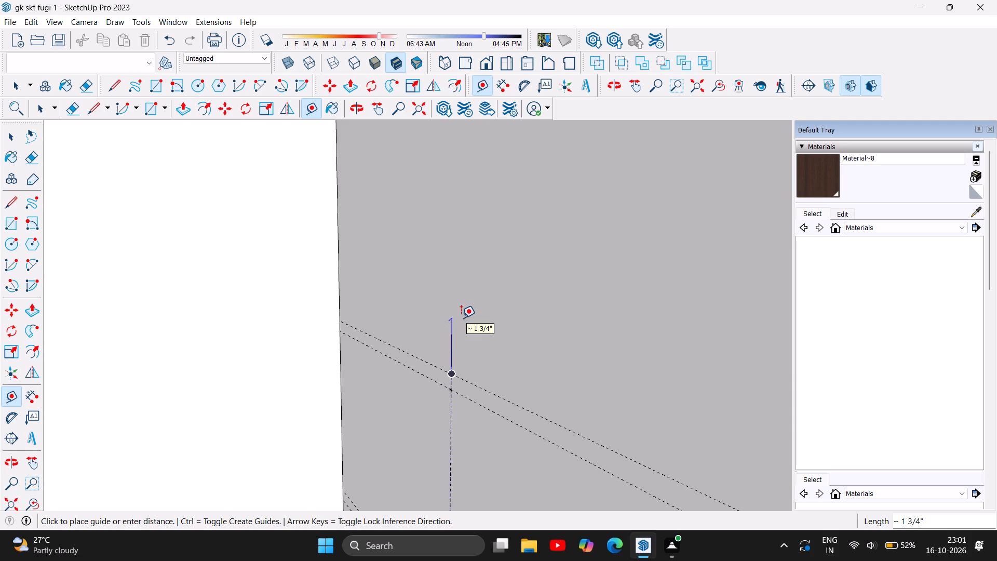
{"action": "key", "text": "8"}
{"action": "key", "text": "Return"}
{"action": "scroll", "coordinate": [460, 395], "scroll_direction": "down", "scroll_amount": 4}
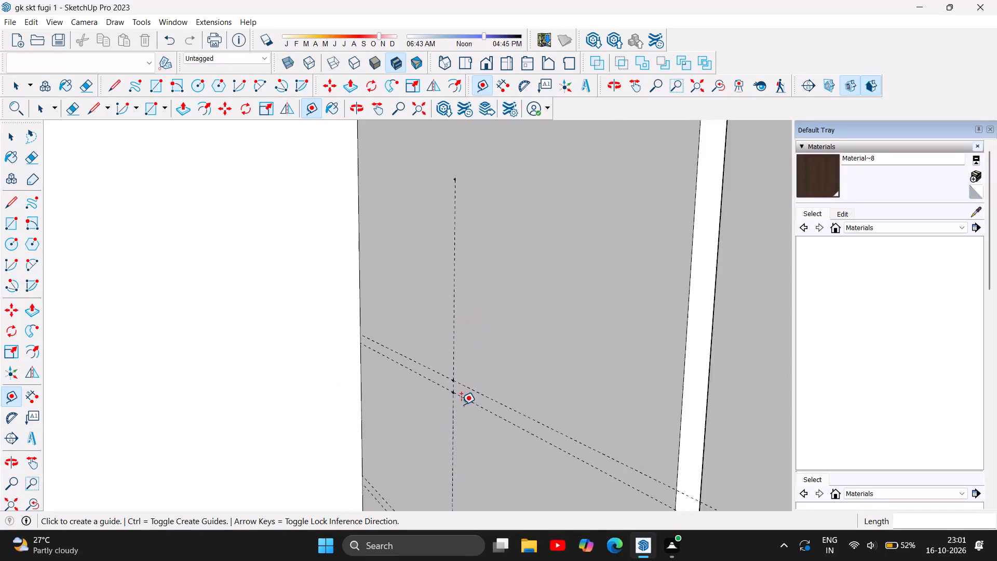
{"action": "scroll", "coordinate": [461, 405], "scroll_direction": "down", "scroll_amount": 2}
{"action": "scroll", "coordinate": [483, 460], "scroll_direction": "down", "scroll_amount": 7}
{"action": "scroll", "coordinate": [469, 337], "scroll_direction": "up", "scroll_amount": 5}
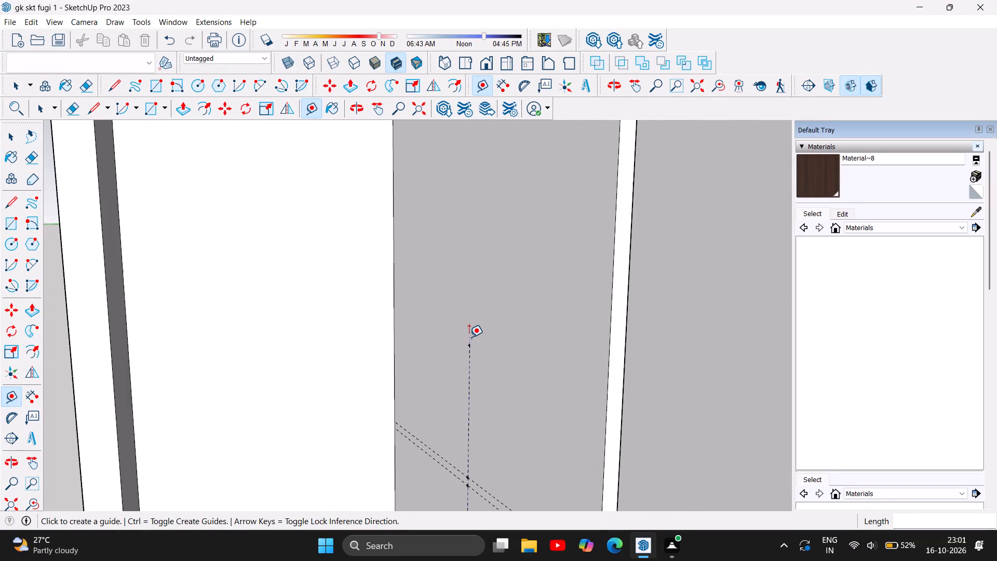
{"action": "scroll", "coordinate": [469, 337], "scroll_direction": "up", "scroll_amount": 7}
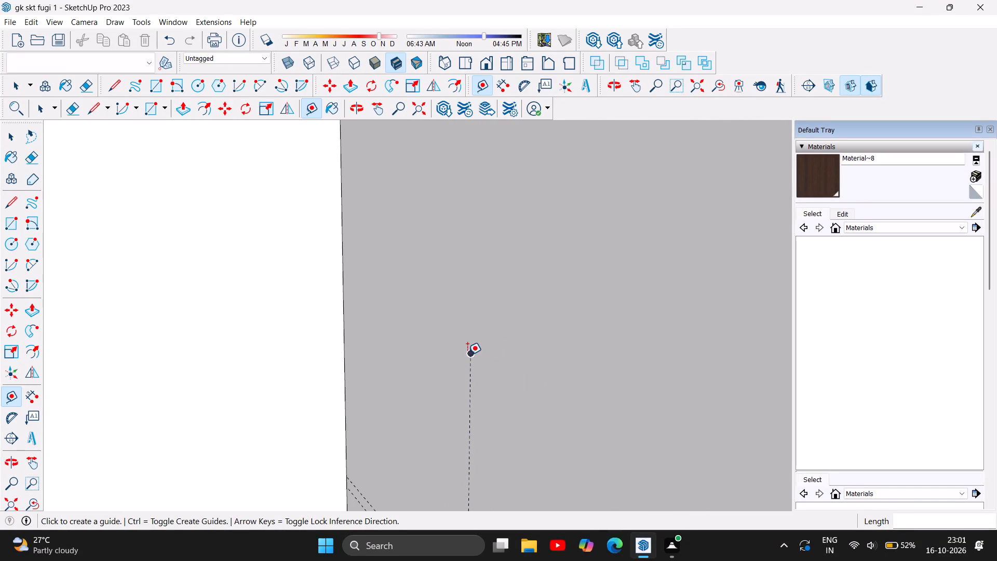
{"action": "left_click", "coordinate": [467, 355]}
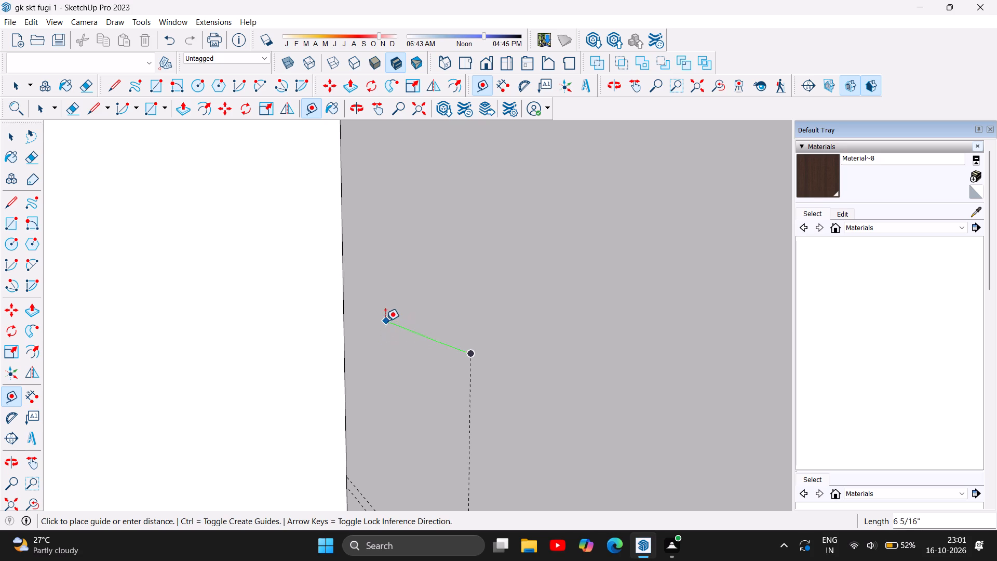
{"action": "left_click", "coordinate": [344, 302]}
Mark 0.5" above the fourth-level guide and run a parallel guide through that mark to the divider's back edge.
{"action": "scroll", "coordinate": [491, 336], "scroll_direction": "down", "scroll_amount": 11}
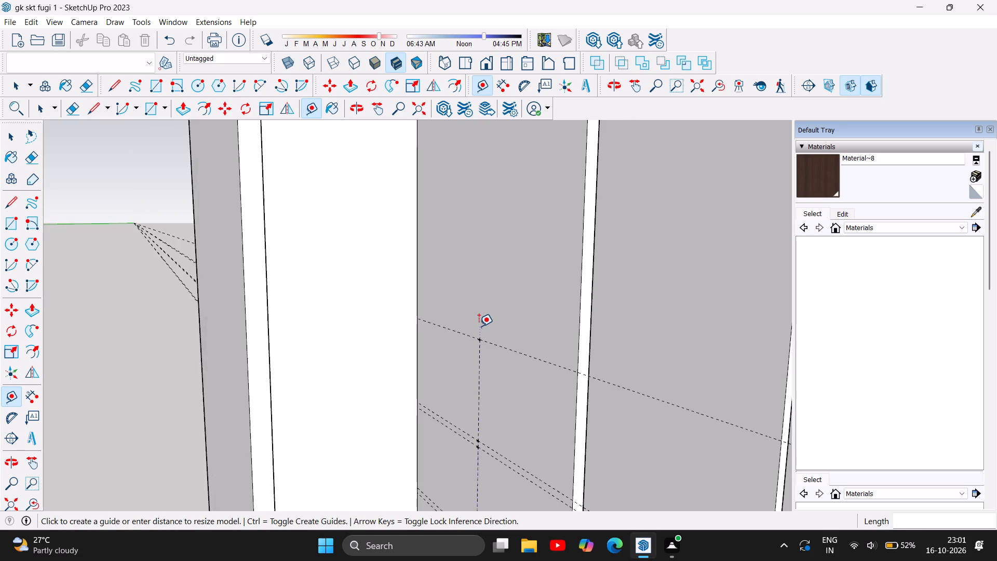
{"action": "scroll", "coordinate": [479, 326], "scroll_direction": "down", "scroll_amount": 1}
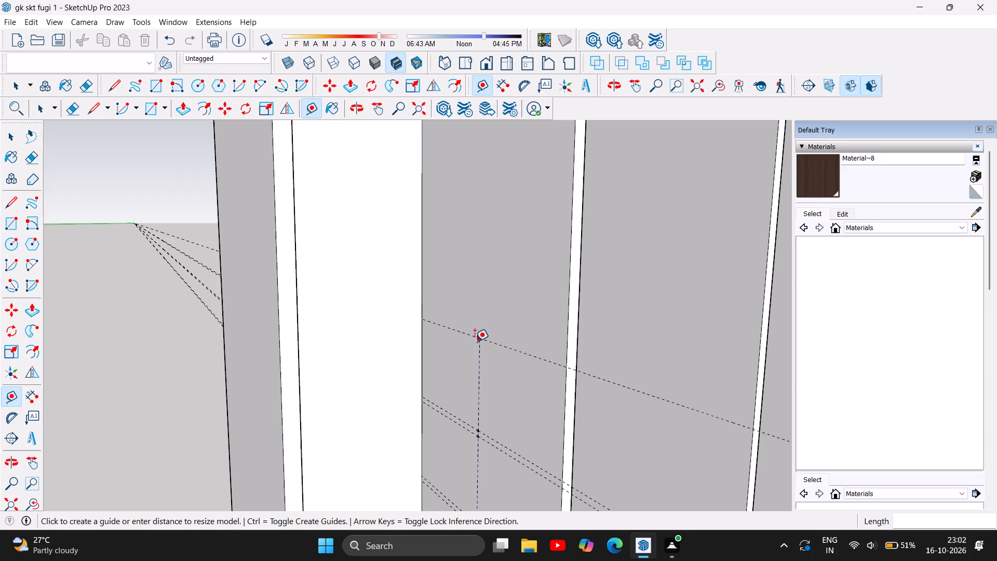
{"action": "left_click", "coordinate": [475, 340]}
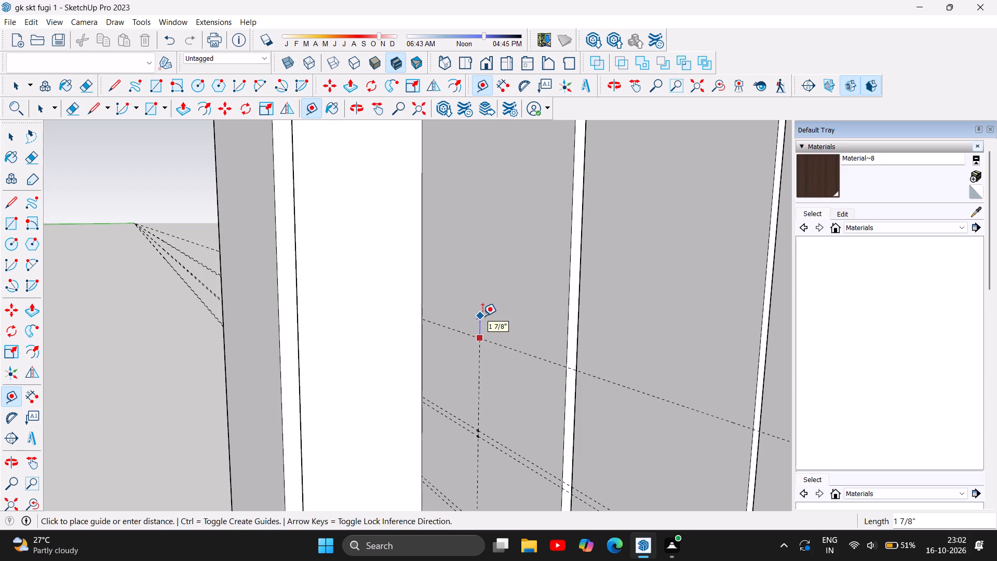
{"action": "type", "text": "0.5"}
{"action": "key", "text": "Return"}
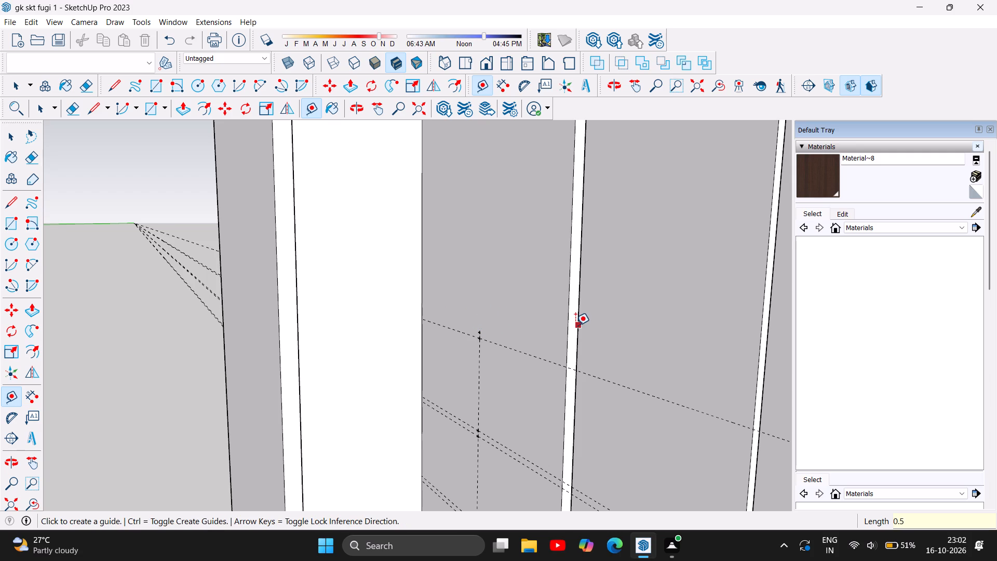
{"action": "left_click", "coordinate": [478, 330]}
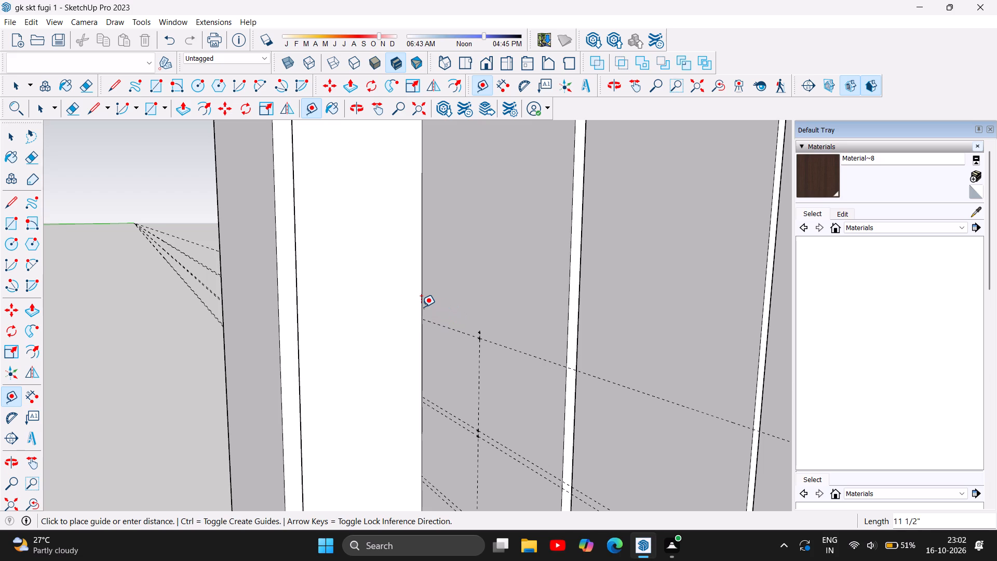
{"action": "left_click", "coordinate": [421, 307]}
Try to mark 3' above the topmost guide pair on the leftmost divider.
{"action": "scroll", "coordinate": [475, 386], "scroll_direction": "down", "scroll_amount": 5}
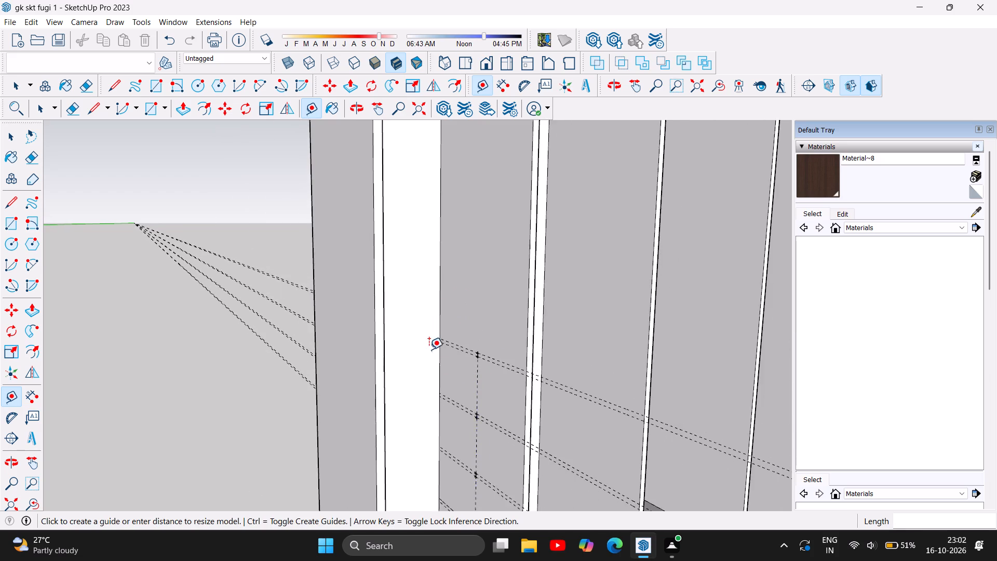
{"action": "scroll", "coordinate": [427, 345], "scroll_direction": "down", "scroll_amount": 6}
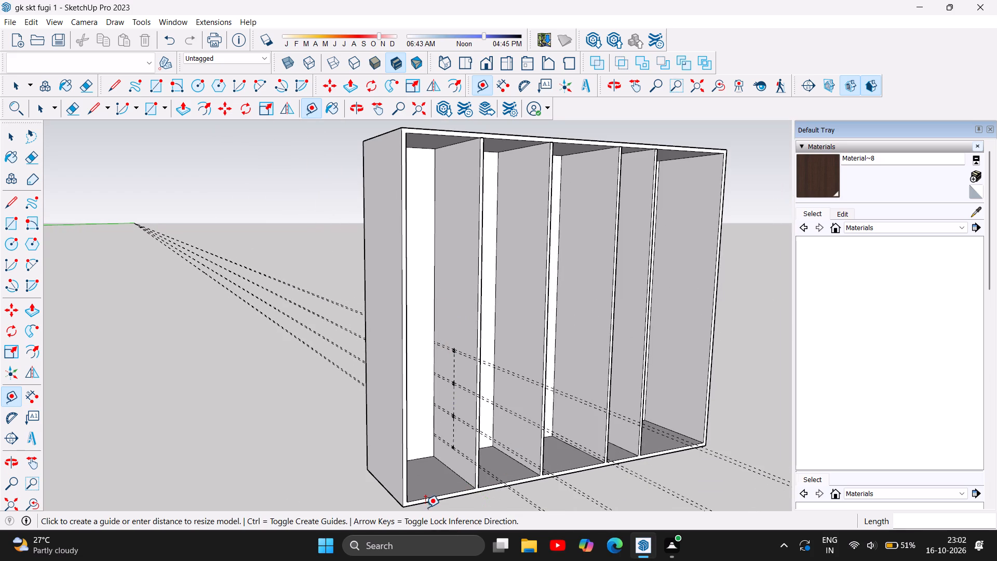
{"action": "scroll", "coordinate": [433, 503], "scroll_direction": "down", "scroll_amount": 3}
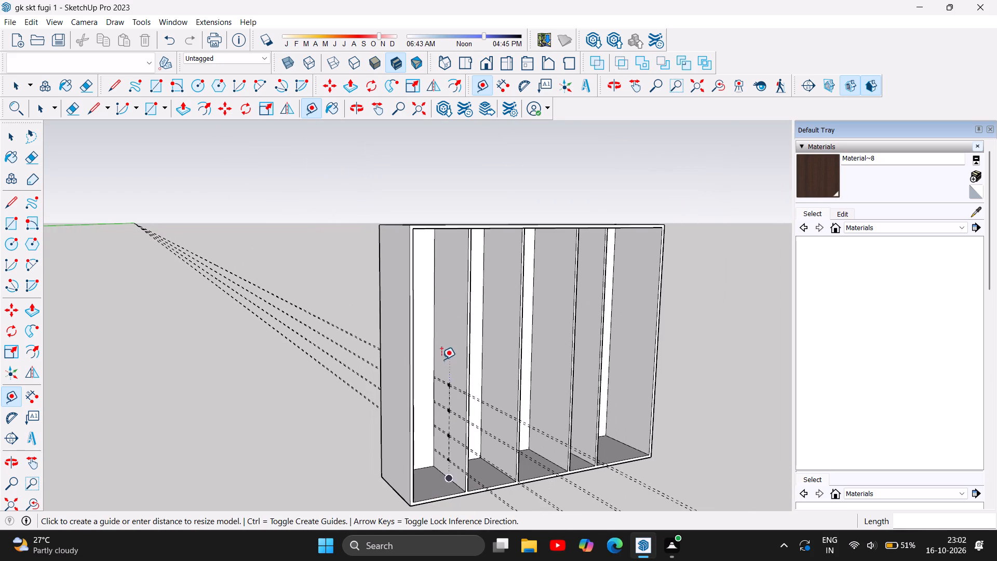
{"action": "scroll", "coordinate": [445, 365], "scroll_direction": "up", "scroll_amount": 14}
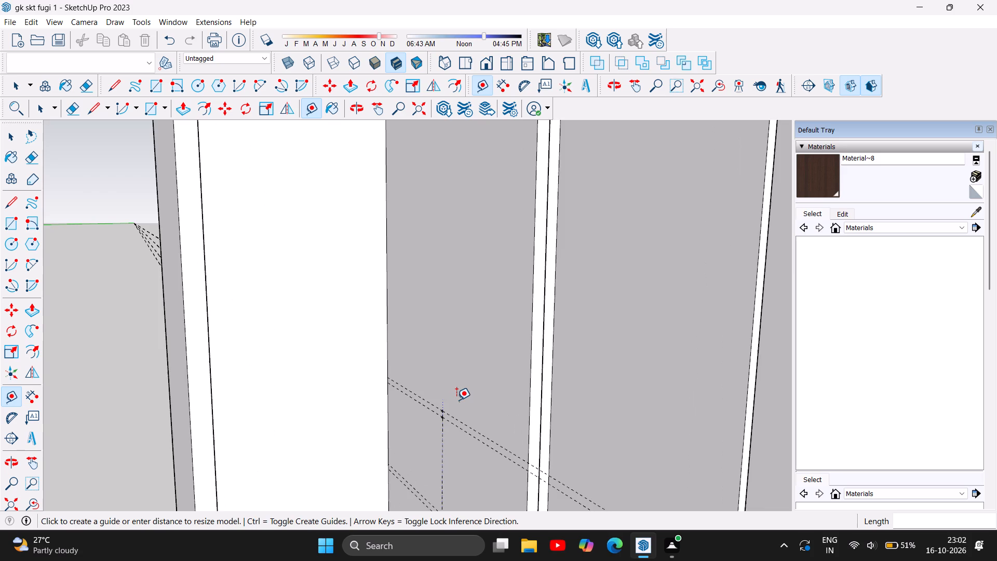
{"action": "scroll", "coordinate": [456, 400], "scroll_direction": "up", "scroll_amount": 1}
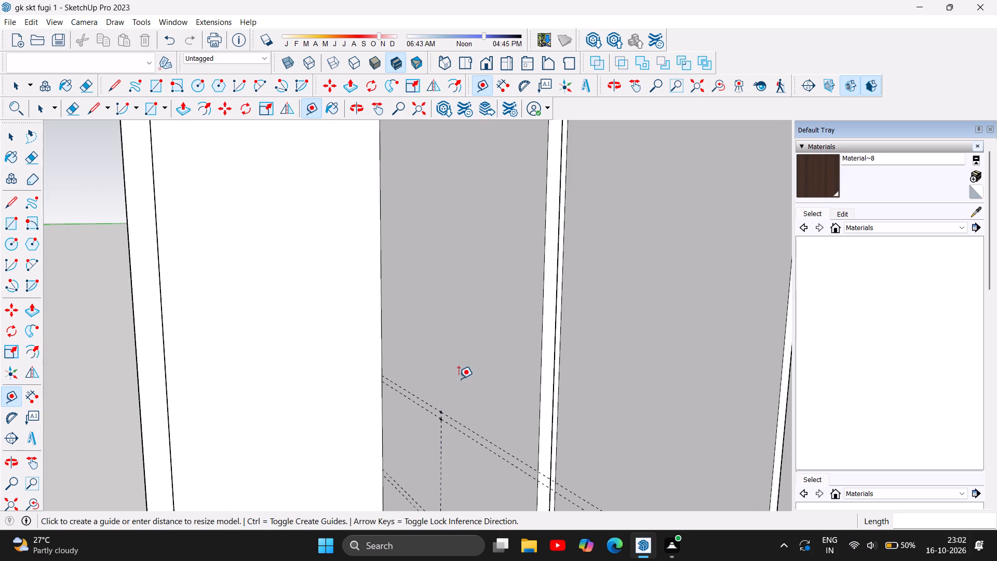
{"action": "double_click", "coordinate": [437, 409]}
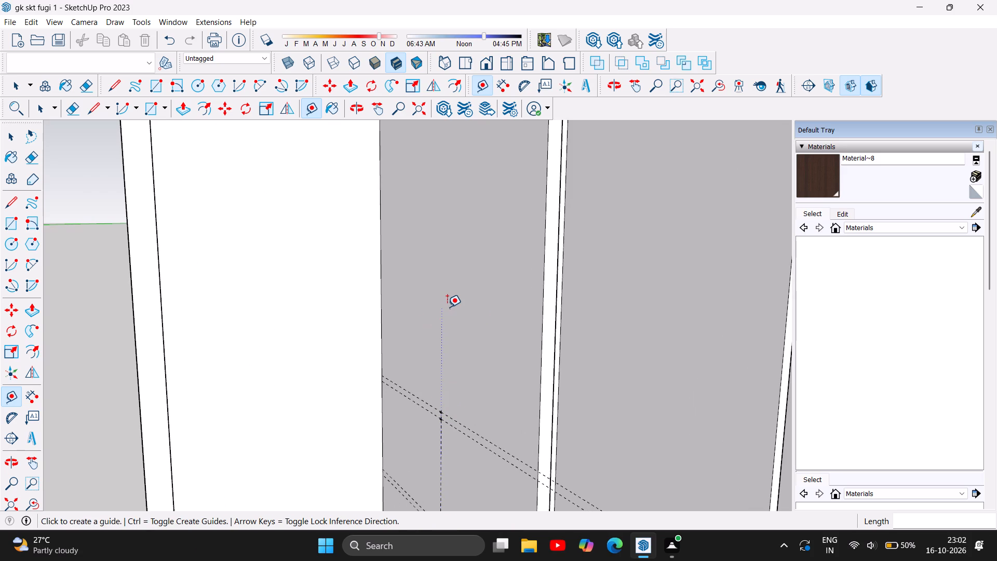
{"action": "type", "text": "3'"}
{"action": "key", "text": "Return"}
Mark 3' vertically above the upper guide of the topmost pair on the leftmost divider.
{"action": "scroll", "coordinate": [437, 417], "scroll_direction": "up", "scroll_amount": 15}
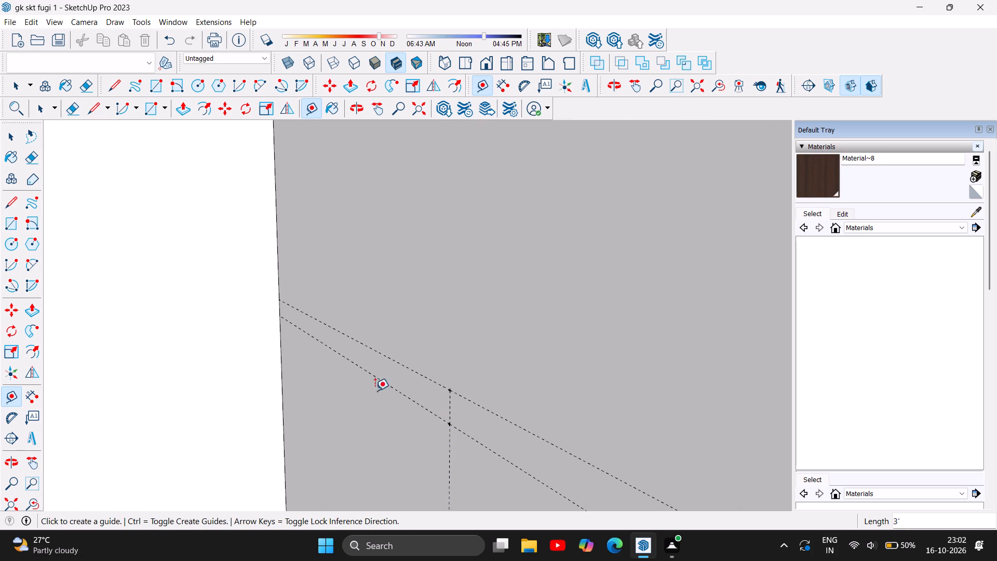
{"action": "left_click", "coordinate": [446, 392]}
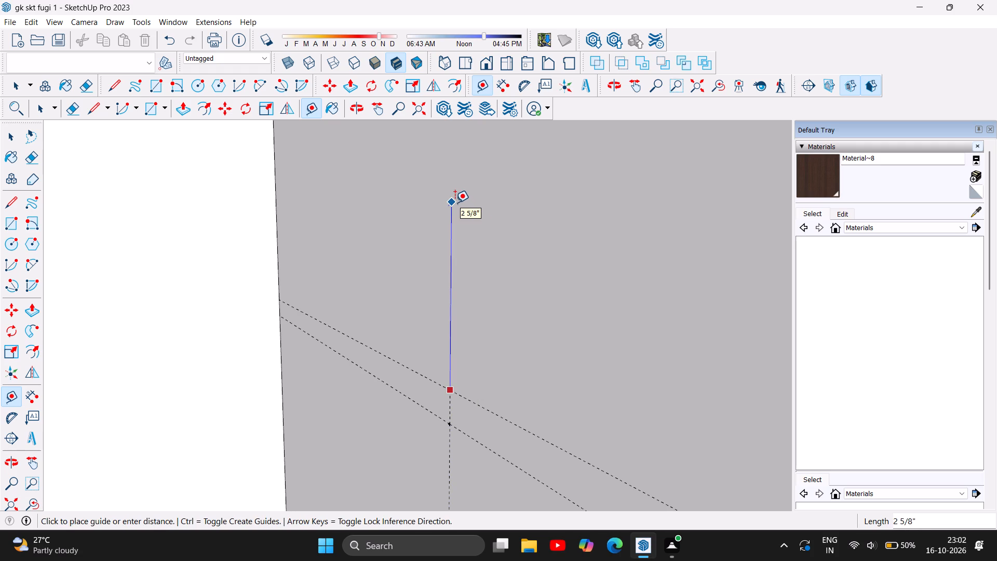
{"action": "type", "text": "3'"}
{"action": "key", "text": "Return"}
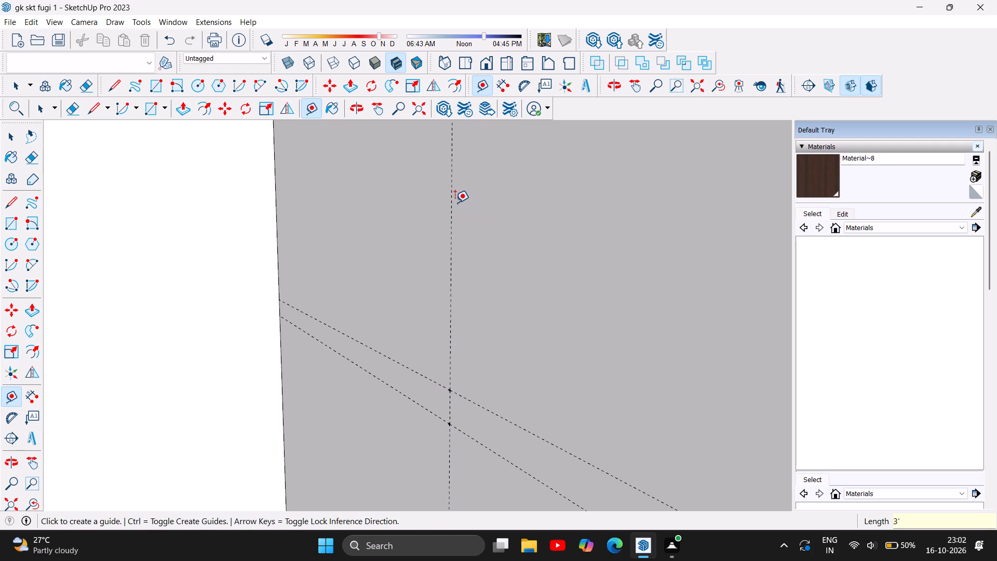
{"action": "scroll", "coordinate": [429, 298], "scroll_direction": "down", "scroll_amount": 7}
{"action": "scroll", "coordinate": [455, 451], "scroll_direction": "down", "scroll_amount": 6}
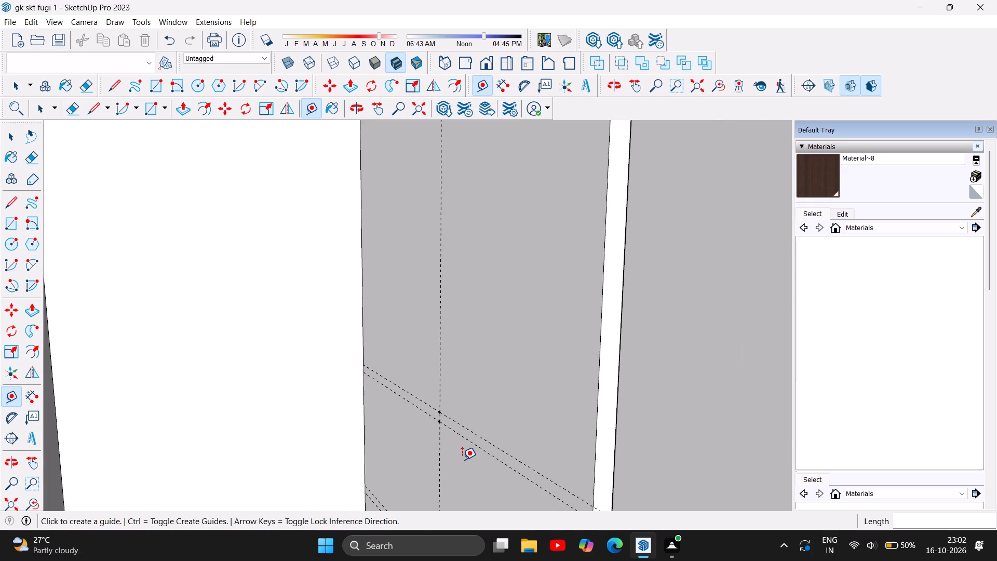
{"action": "scroll", "coordinate": [463, 459], "scroll_direction": "down", "scroll_amount": 13}
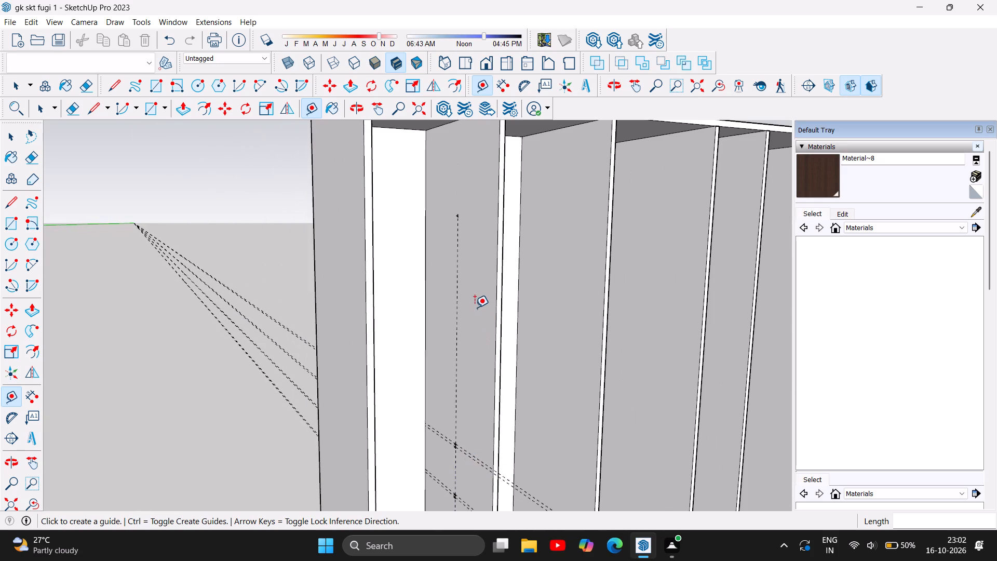
Run a horizontal guide through the 3' mark to the leftmost divider's back edge.
{"action": "scroll", "coordinate": [448, 352], "scroll_direction": "down", "scroll_amount": 5}
{"action": "scroll", "coordinate": [460, 259], "scroll_direction": "up", "scroll_amount": 6}
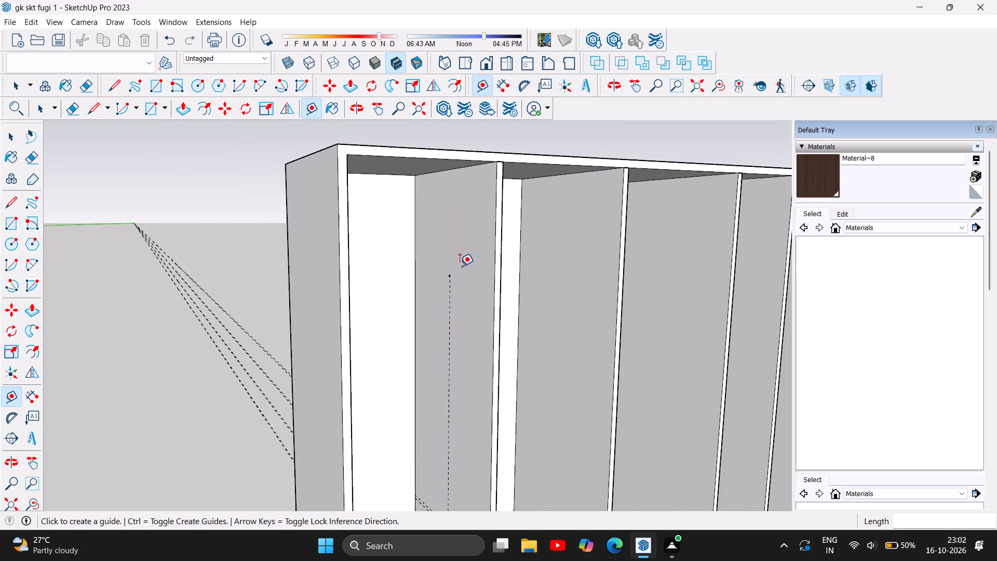
{"action": "scroll", "coordinate": [455, 265], "scroll_direction": "up", "scroll_amount": 12}
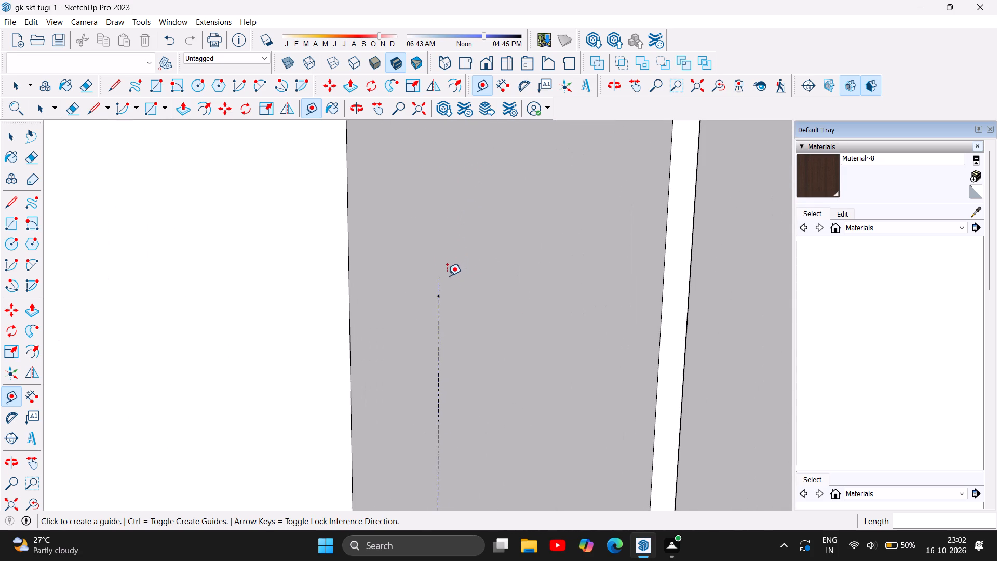
{"action": "left_click", "coordinate": [436, 296]}
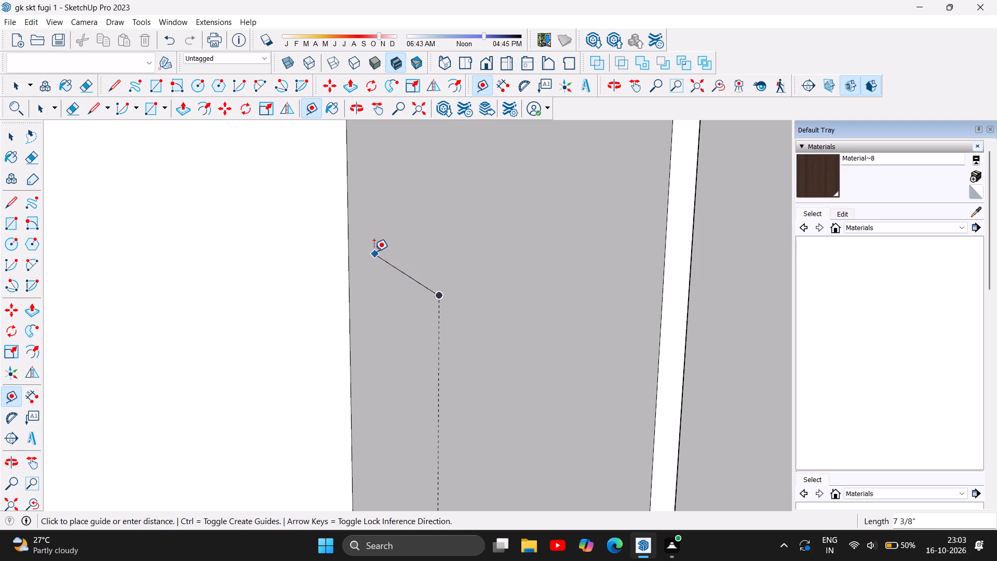
{"action": "left_click", "coordinate": [348, 271]}
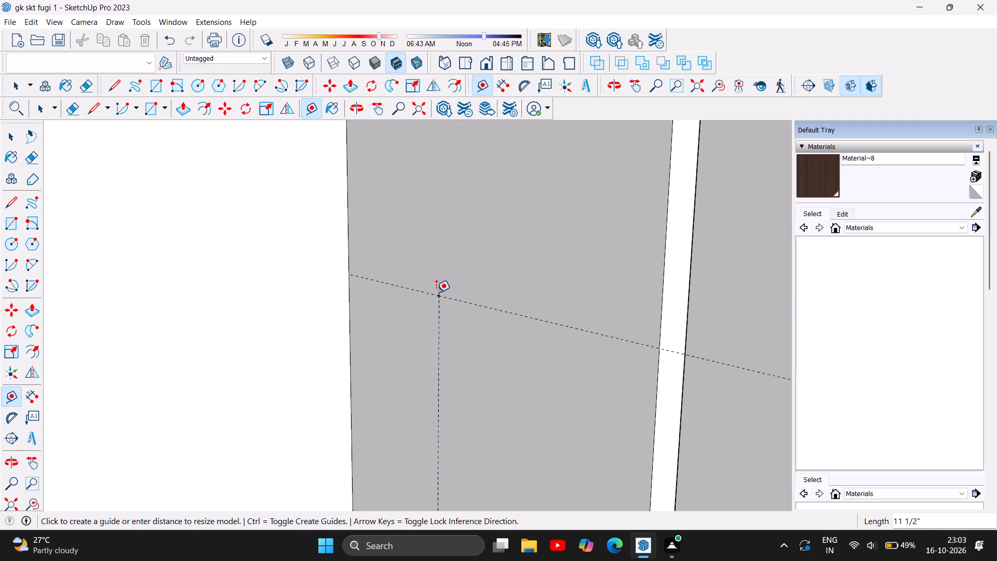
Mark 0.5" above the new fifth-level guide and run a parallel guide through that mark to the divider's back edge.
{"action": "left_click", "coordinate": [436, 291]}
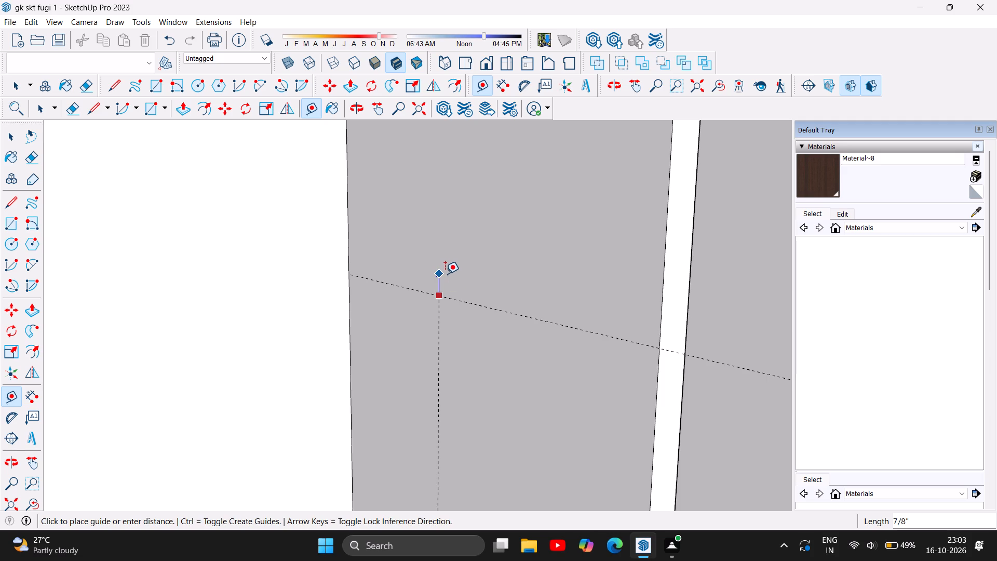
{"action": "type", "text": "0.5"}
{"action": "key", "text": "Return"}
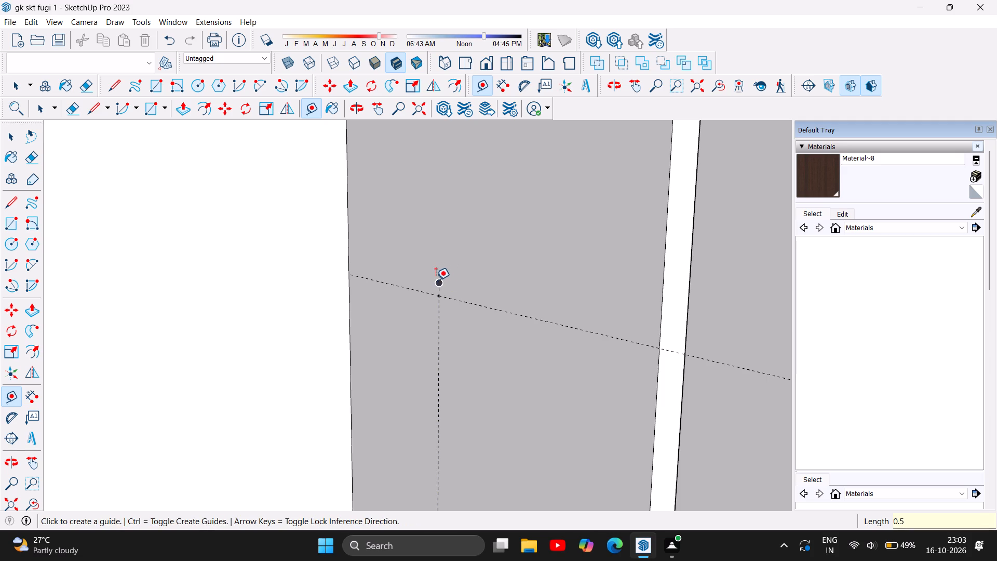
{"action": "left_click", "coordinate": [437, 285]}
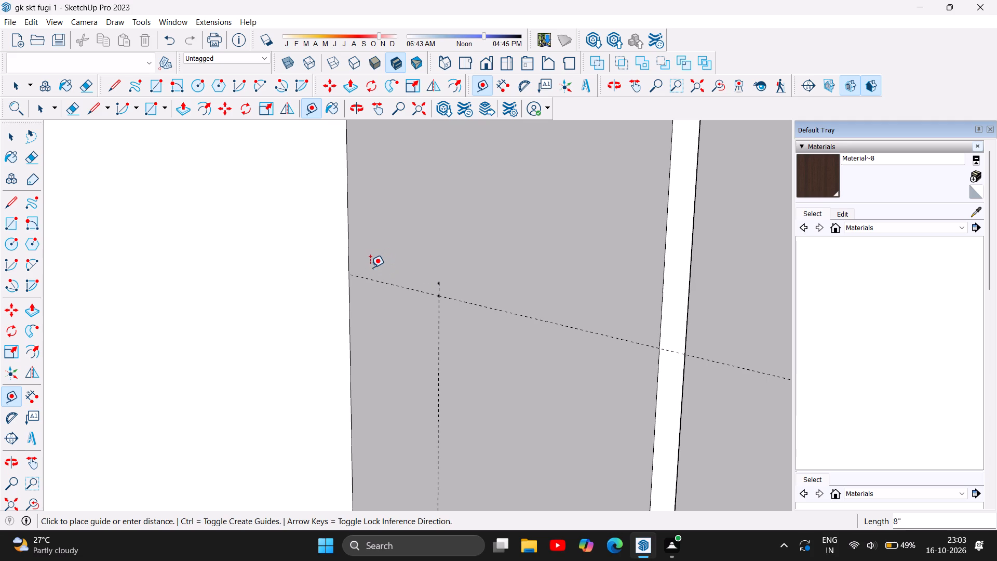
{"action": "left_click", "coordinate": [344, 263]}
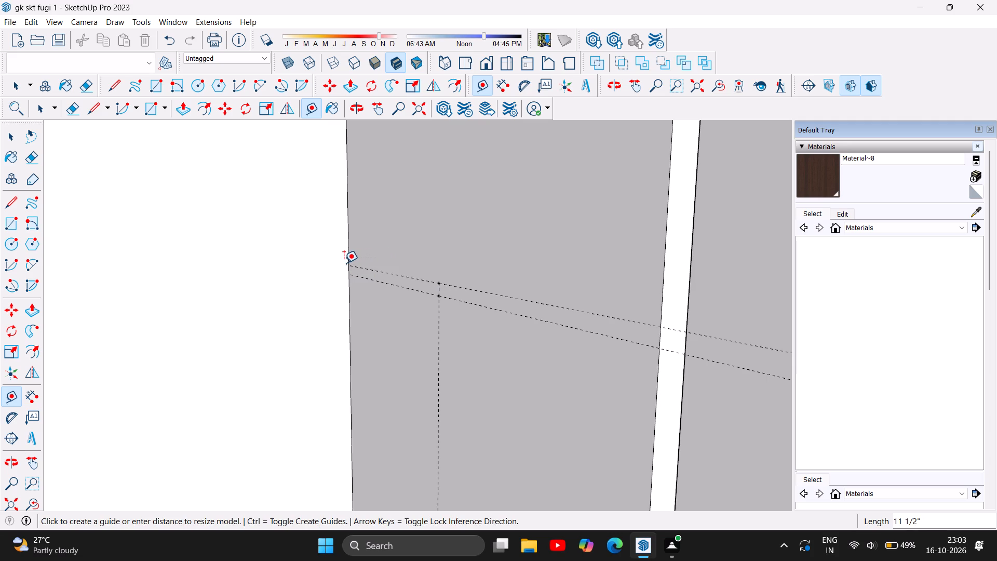
Draw a 1/2" by 1' 11" rectangle between the lowest guide pair, across the full depth of the leftmost divider's face.
{"action": "scroll", "coordinate": [473, 259], "scroll_direction": "down", "scroll_amount": 12}
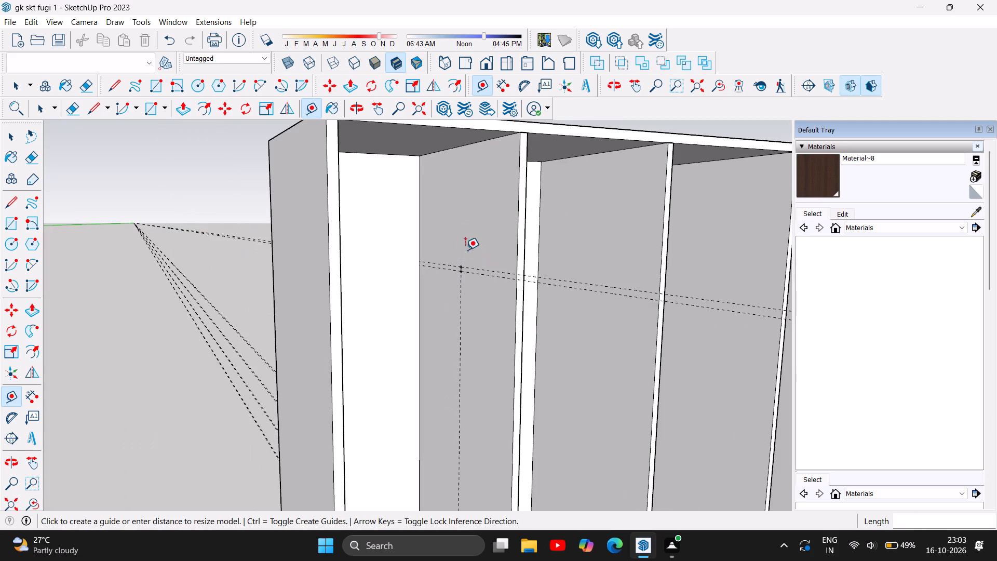
{"action": "scroll", "coordinate": [430, 210], "scroll_direction": "down", "scroll_amount": 10}
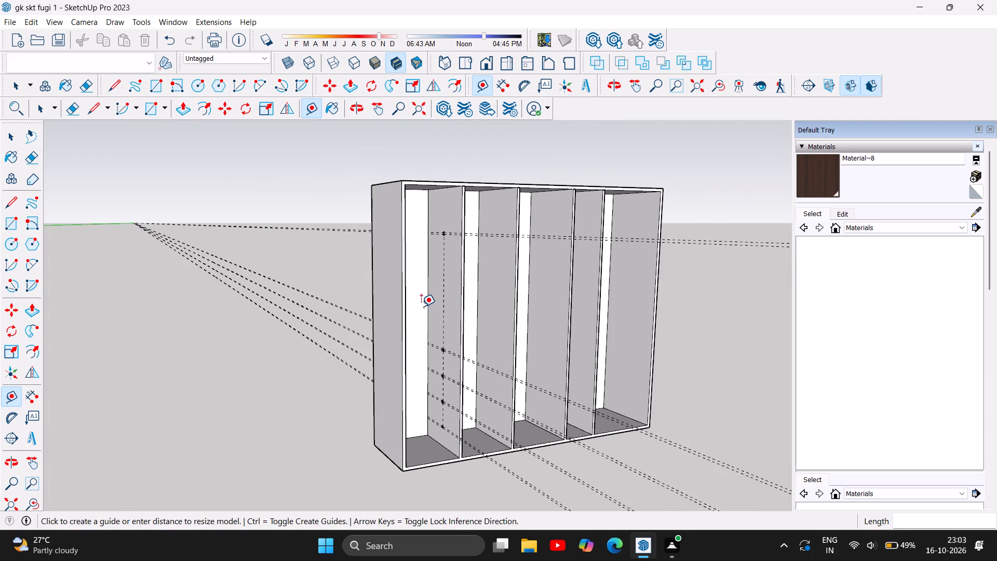
{"action": "scroll", "coordinate": [452, 474], "scroll_direction": "up", "scroll_amount": 3}
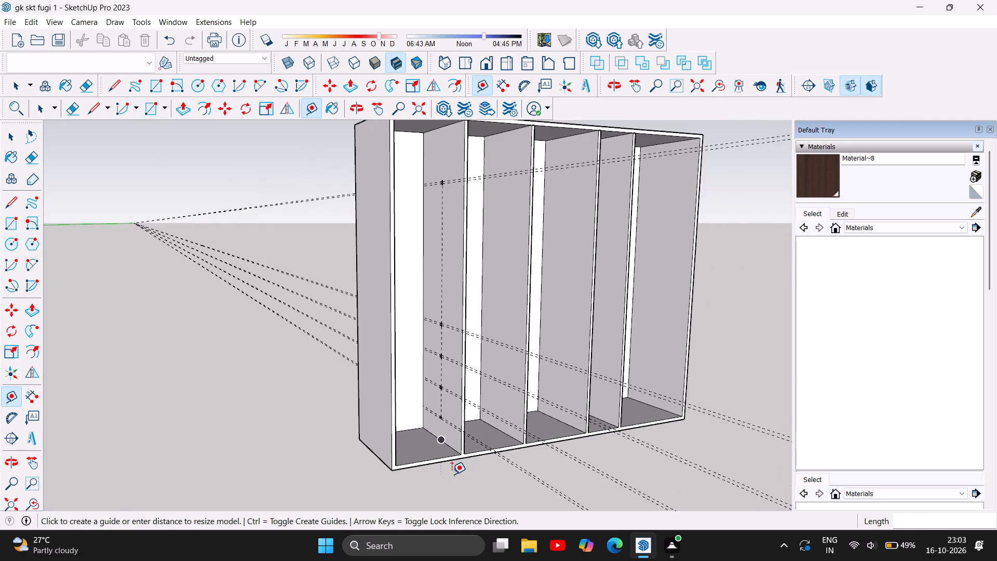
{"action": "scroll", "coordinate": [452, 474], "scroll_direction": "up", "scroll_amount": 1}
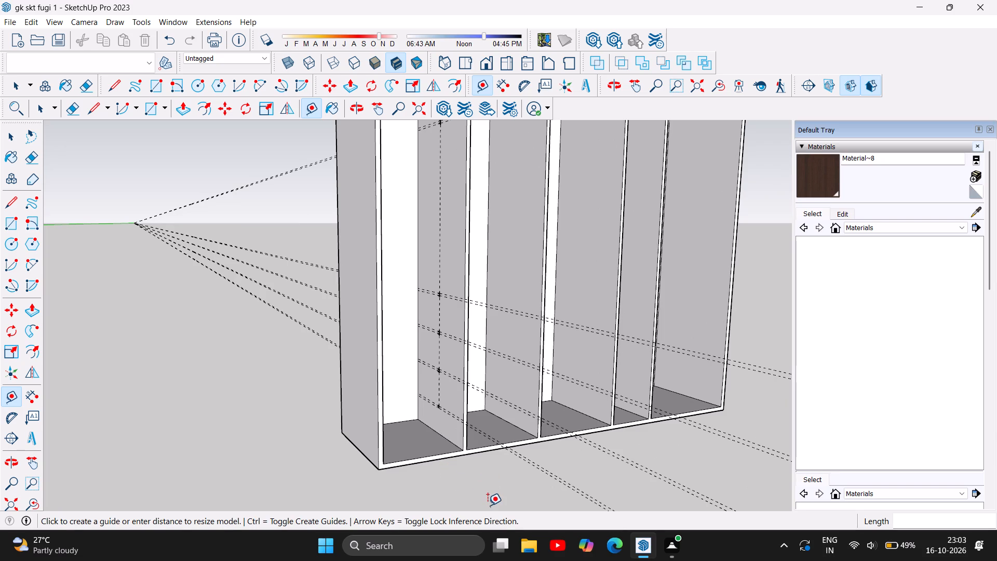
{"action": "scroll", "coordinate": [406, 456], "scroll_direction": "up", "scroll_amount": 5}
{"action": "scroll", "coordinate": [461, 400], "scroll_direction": "up", "scroll_amount": 6}
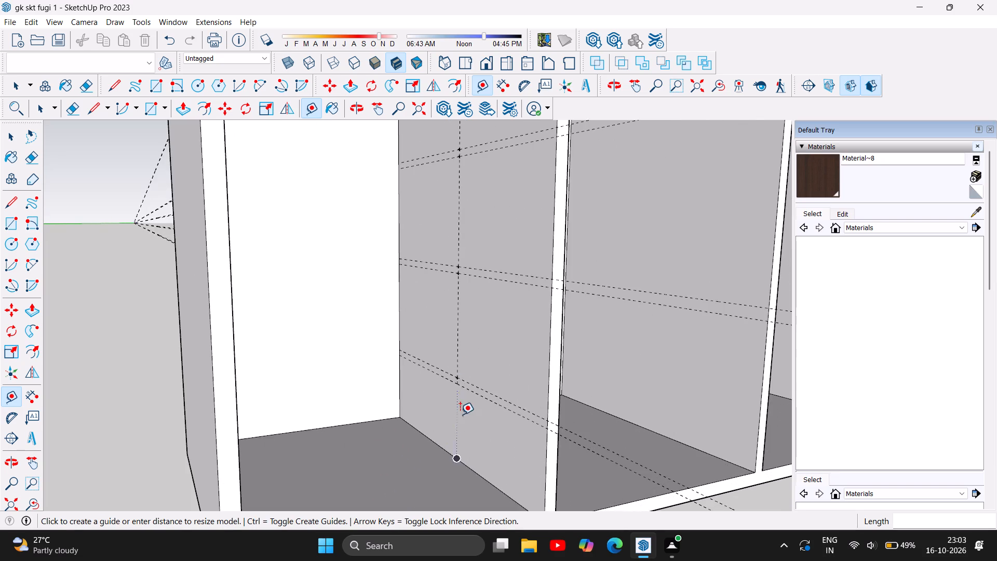
{"action": "scroll", "coordinate": [456, 400], "scroll_direction": "up", "scroll_amount": 8}
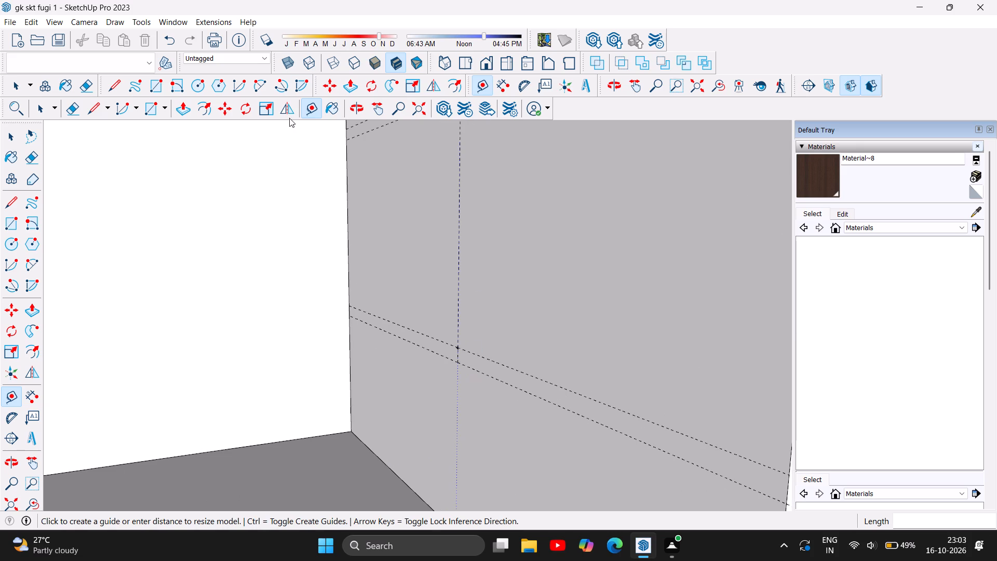
{"action": "left_click", "coordinate": [186, 111]}
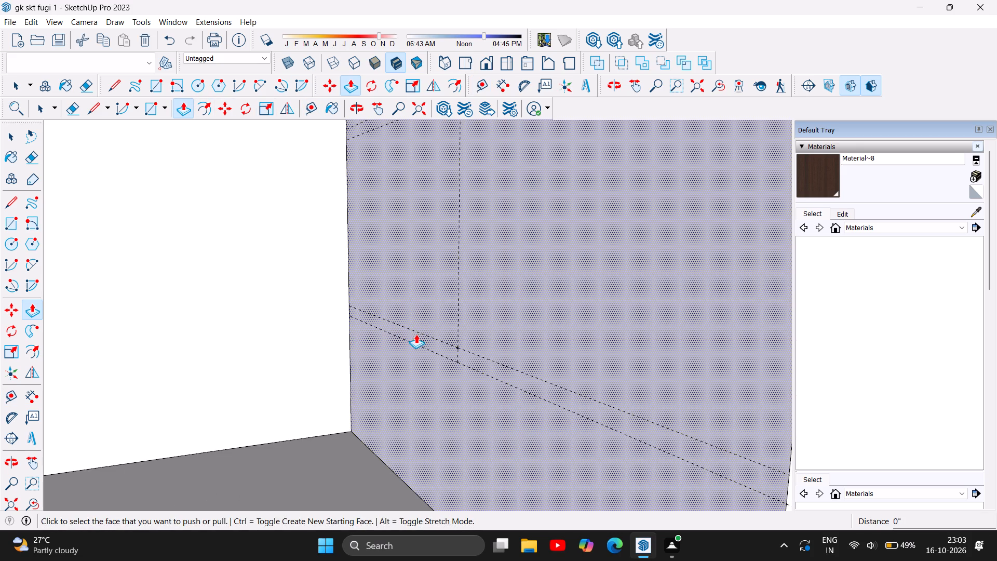
{"action": "scroll", "coordinate": [453, 343], "scroll_direction": "up", "scroll_amount": 7}
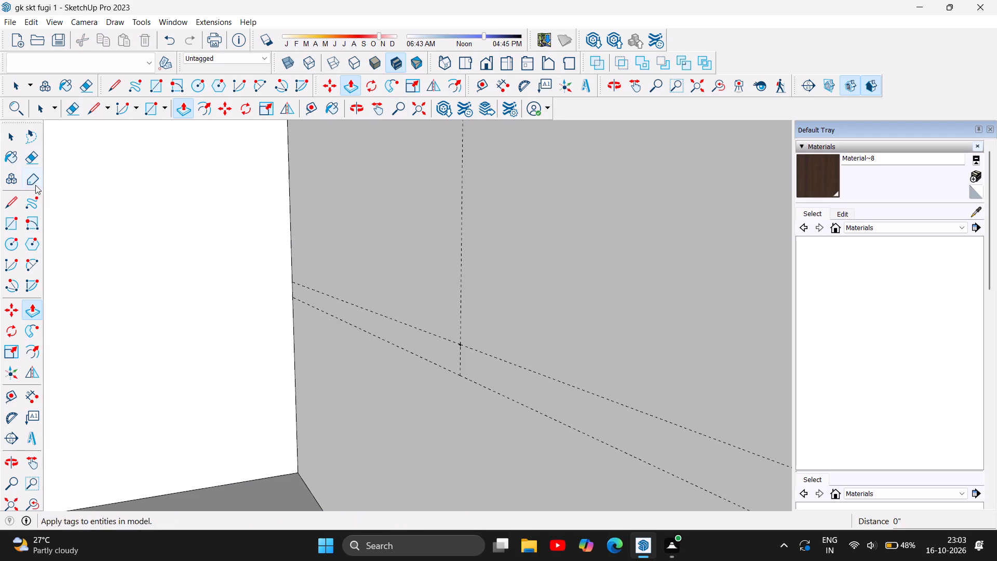
{"action": "left_click", "coordinate": [12, 223]}
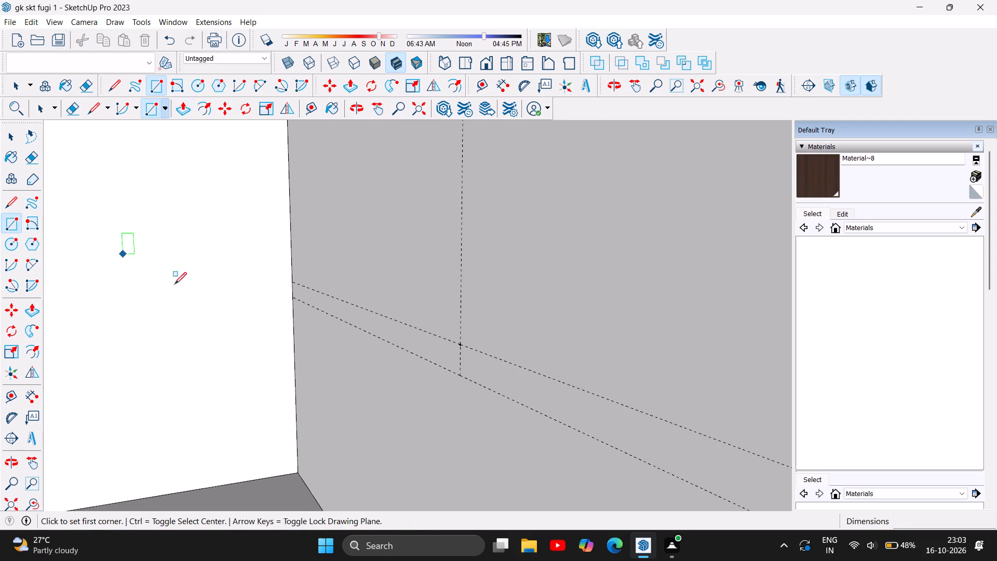
{"action": "left_click", "coordinate": [292, 282]}
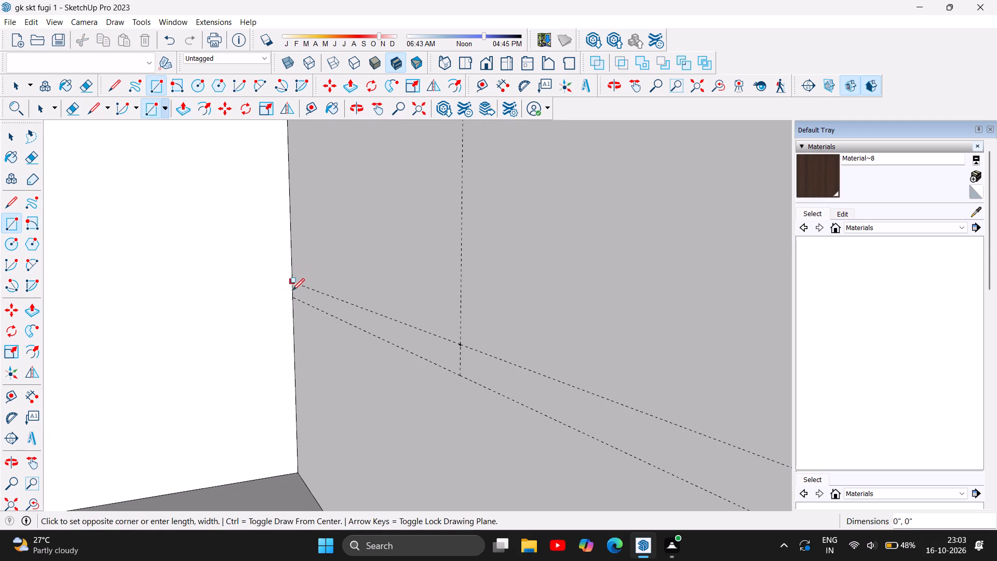
{"action": "left_click", "coordinate": [294, 300]}
{"action": "scroll", "coordinate": [356, 323], "scroll_direction": "down", "scroll_amount": 4}
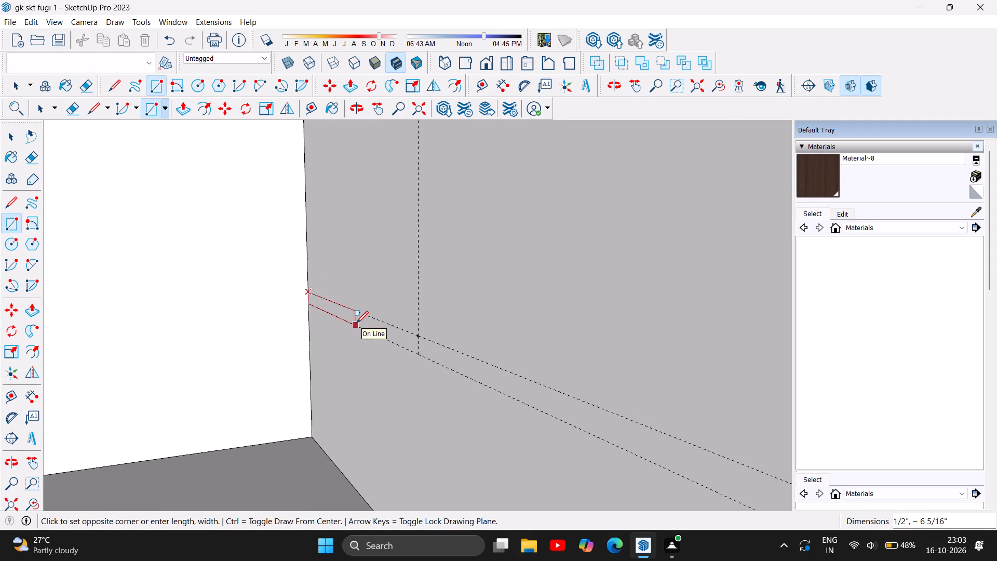
{"action": "scroll", "coordinate": [356, 323], "scroll_direction": "down", "scroll_amount": 2}
{"action": "scroll", "coordinate": [357, 325], "scroll_direction": "up", "scroll_amount": 1}
{"action": "scroll", "coordinate": [358, 325], "scroll_direction": "down", "scroll_amount": 4}
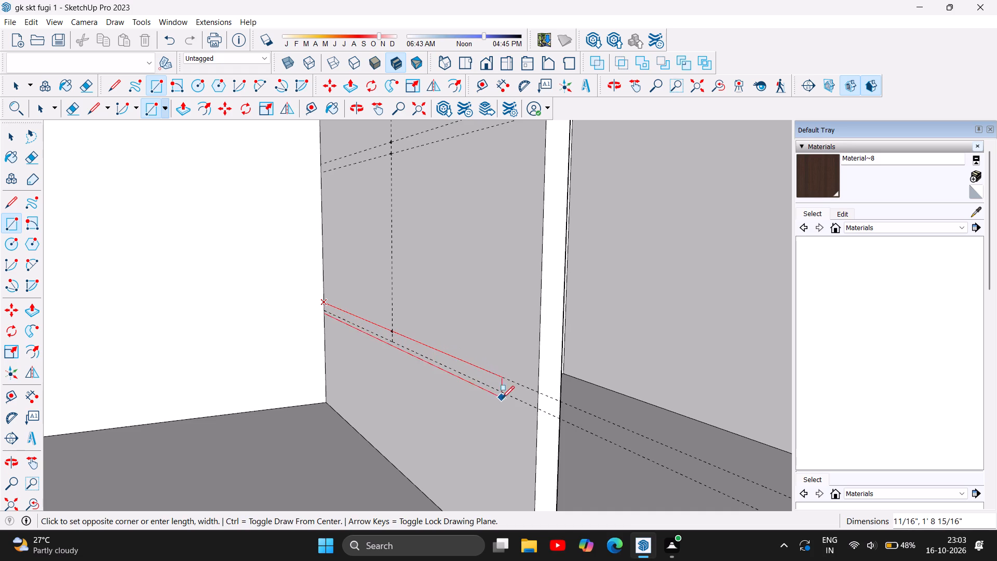
{"action": "left_click", "coordinate": [536, 408]}
Draw a 1/2" by 1' 11" rectangle between the second guide pair from the bottom, spanning the leftmost divider's depth.
{"action": "scroll", "coordinate": [516, 479], "scroll_direction": "down", "scroll_amount": 2}
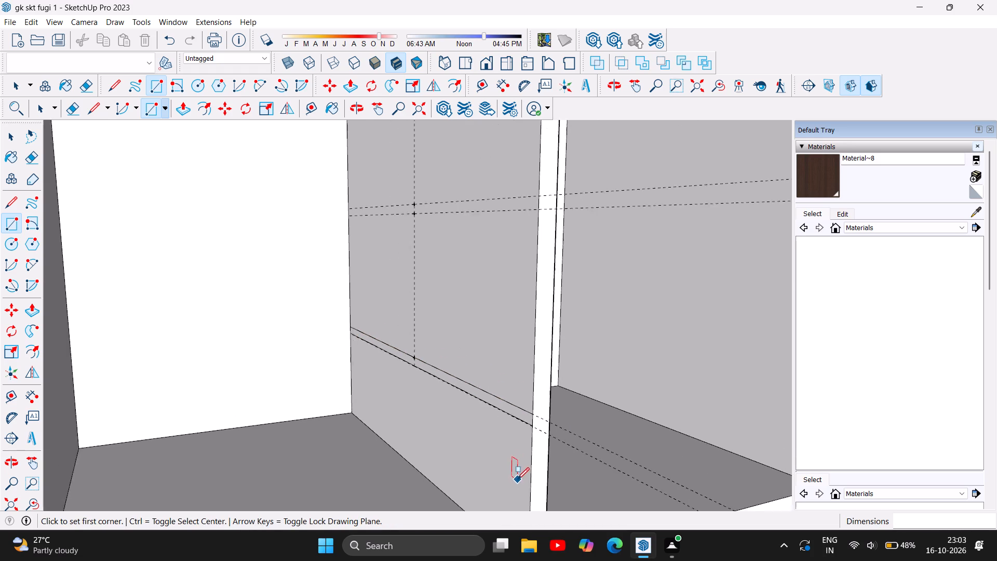
{"action": "scroll", "coordinate": [517, 479], "scroll_direction": "down", "scroll_amount": 3}
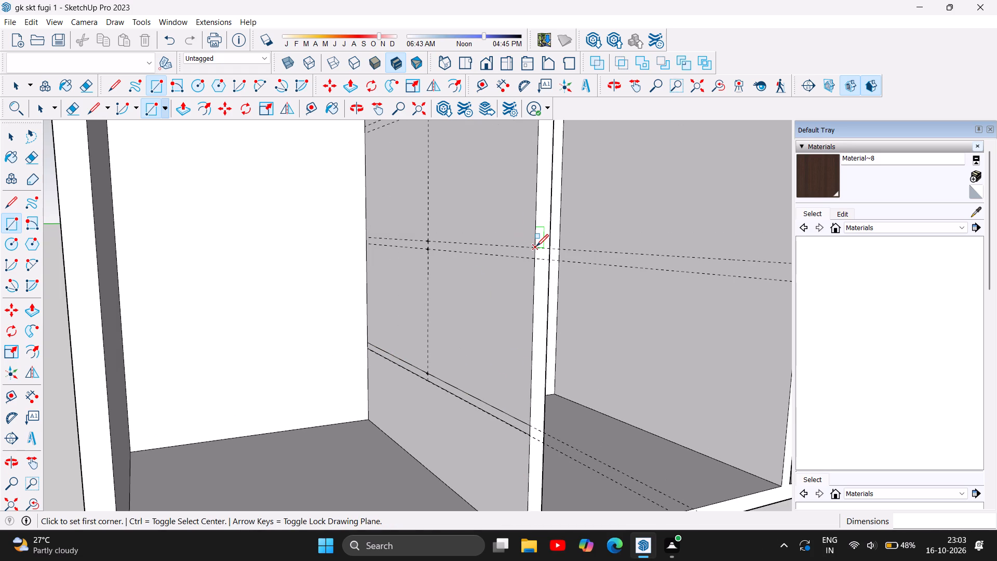
{"action": "left_click", "coordinate": [536, 246]}
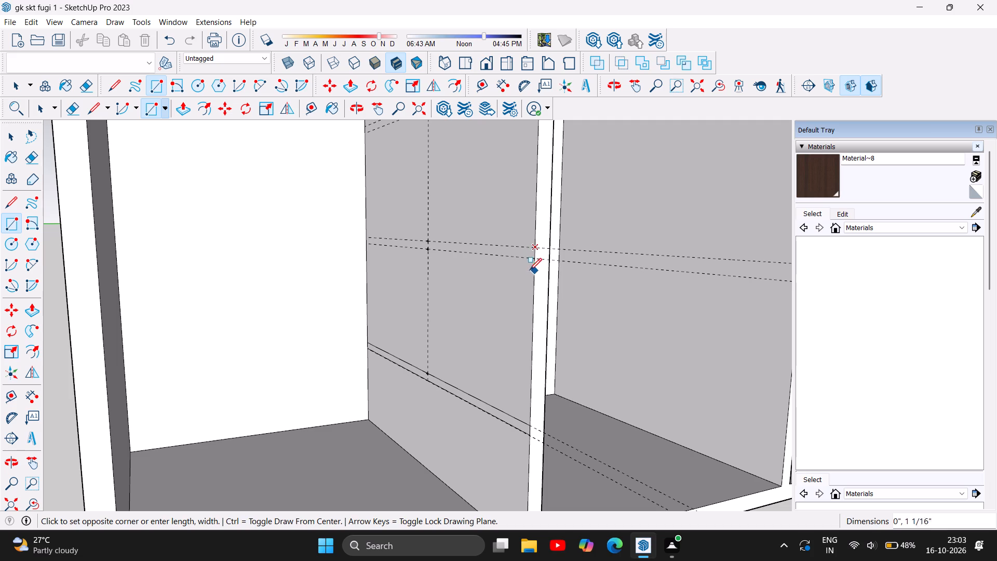
{"action": "left_click", "coordinate": [532, 258]}
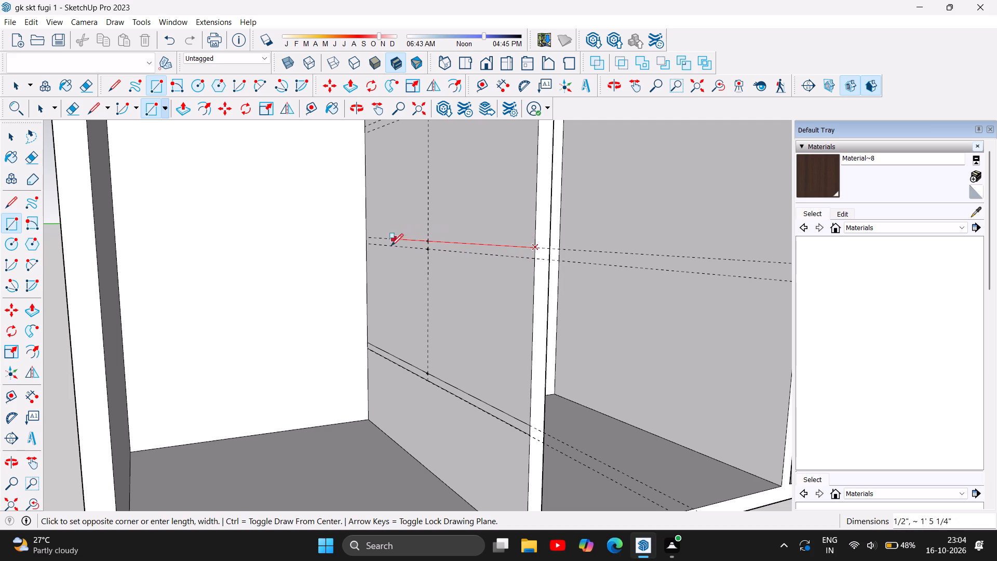
{"action": "left_click", "coordinate": [365, 243]}
Draw a 1/2" by 1' 11" rectangle between the third guide pair from the bottom, from the divider's front edge to its back edge.
{"action": "scroll", "coordinate": [398, 366], "scroll_direction": "down", "scroll_amount": 5}
{"action": "scroll", "coordinate": [415, 433], "scroll_direction": "down", "scroll_amount": 4}
{"action": "scroll", "coordinate": [388, 307], "scroll_direction": "up", "scroll_amount": 5}
{"action": "scroll", "coordinate": [475, 324], "scroll_direction": "up", "scroll_amount": 5}
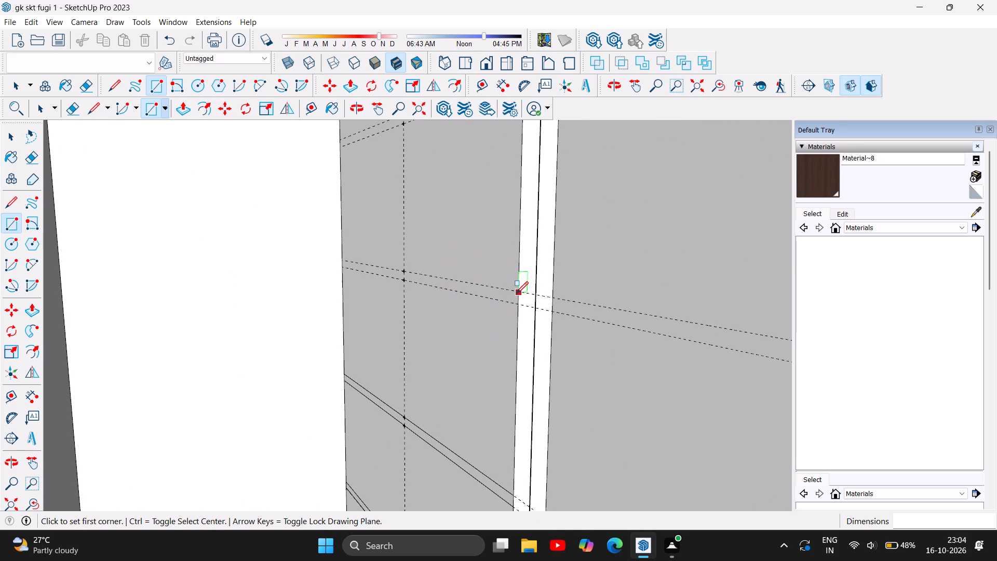
{"action": "left_click", "coordinate": [519, 293]}
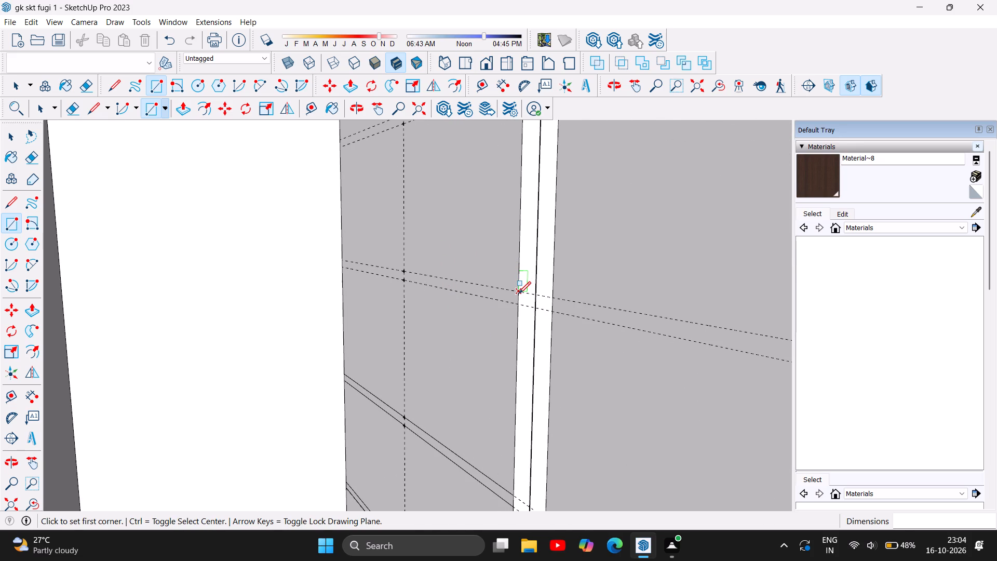
{"action": "left_click", "coordinate": [519, 306]}
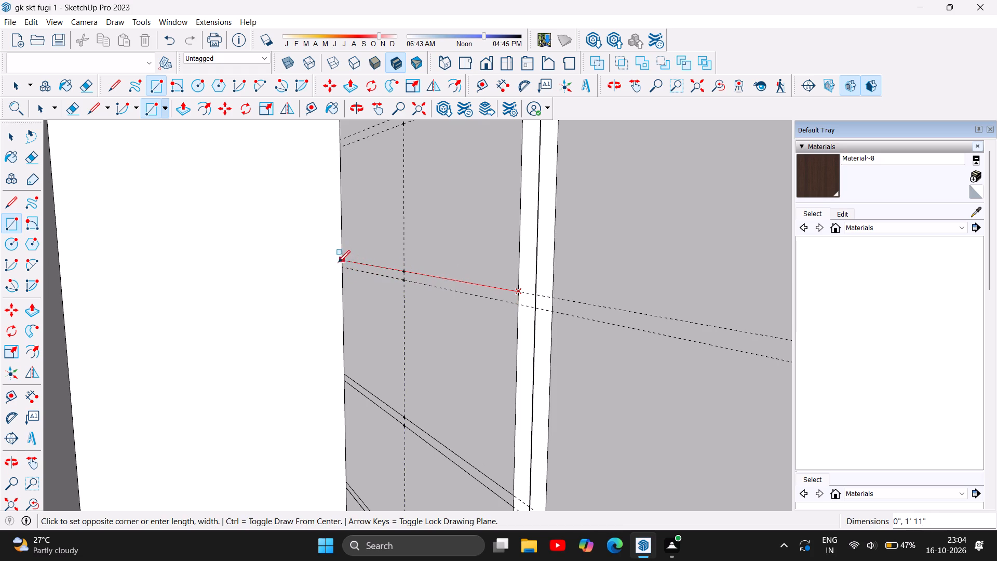
{"action": "scroll", "coordinate": [344, 267], "scroll_direction": "up", "scroll_amount": 6}
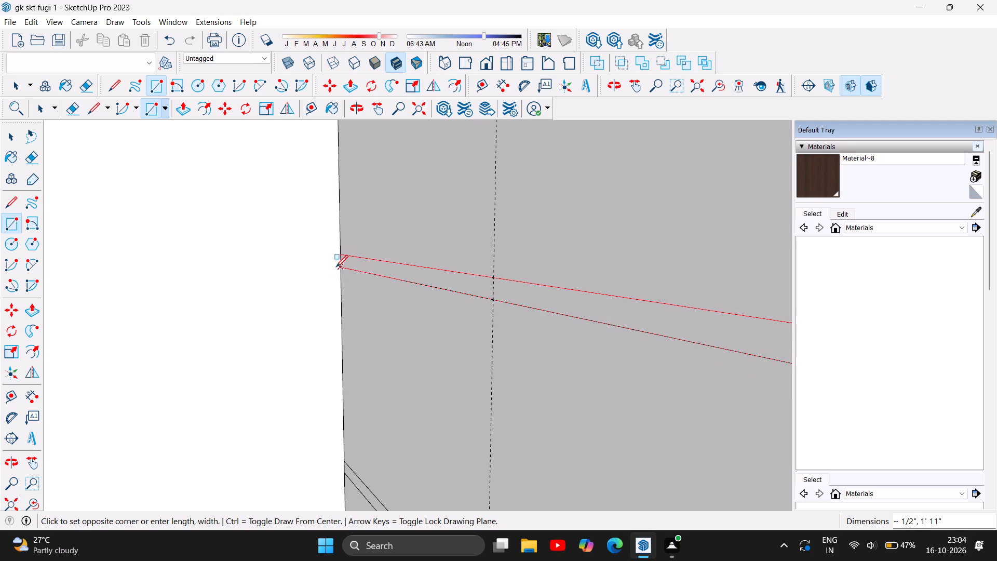
{"action": "scroll", "coordinate": [333, 267], "scroll_direction": "up", "scroll_amount": 6}
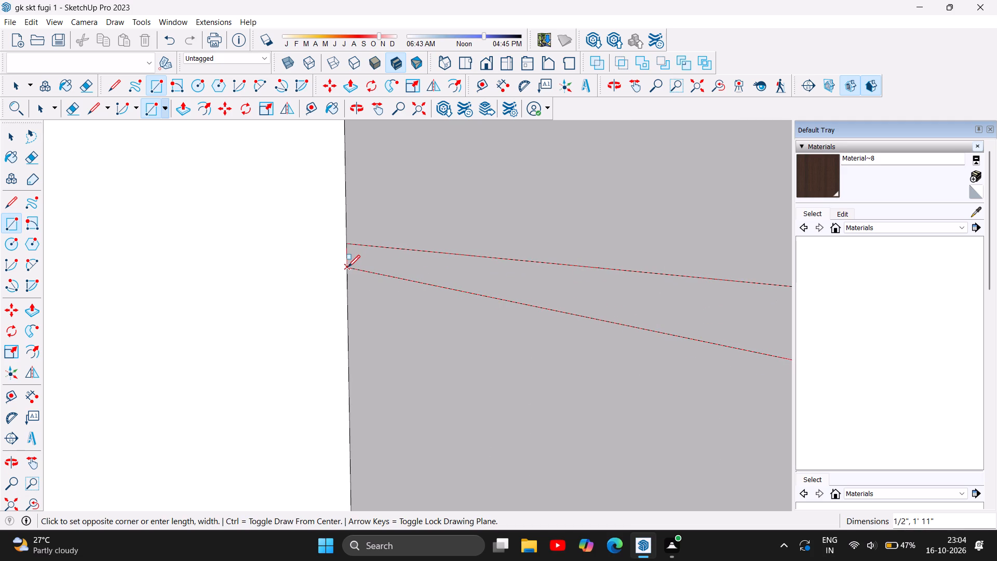
{"action": "left_click", "coordinate": [344, 265]}
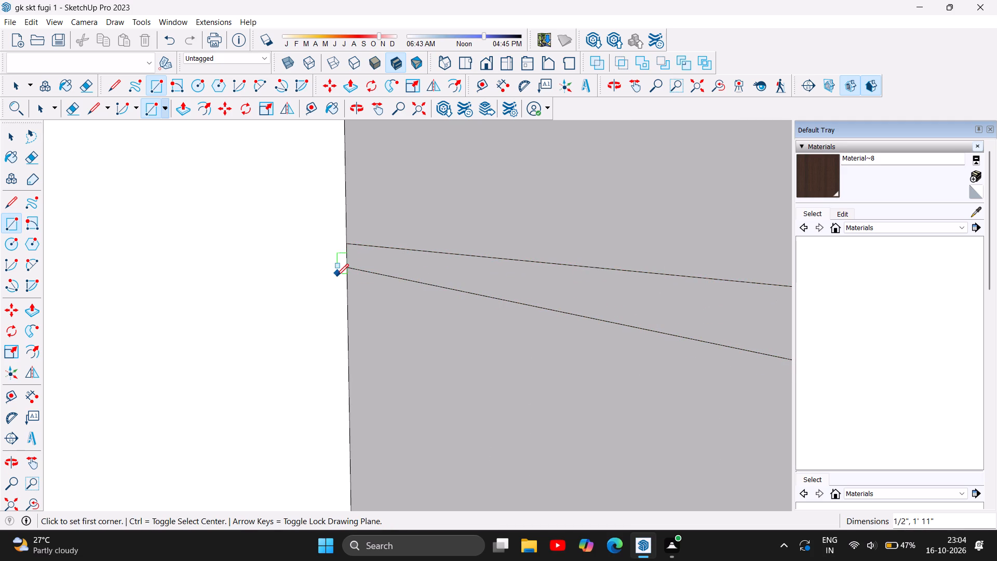
Draw a rectangle about 1/2" by 1' 11" between the fourth guide pair from the bottom, across the leftmost divider's face.
{"action": "scroll", "coordinate": [338, 276], "scroll_direction": "down", "scroll_amount": 7}
{"action": "scroll", "coordinate": [378, 260], "scroll_direction": "down", "scroll_amount": 6}
{"action": "scroll", "coordinate": [433, 318], "scroll_direction": "down", "scroll_amount": 7}
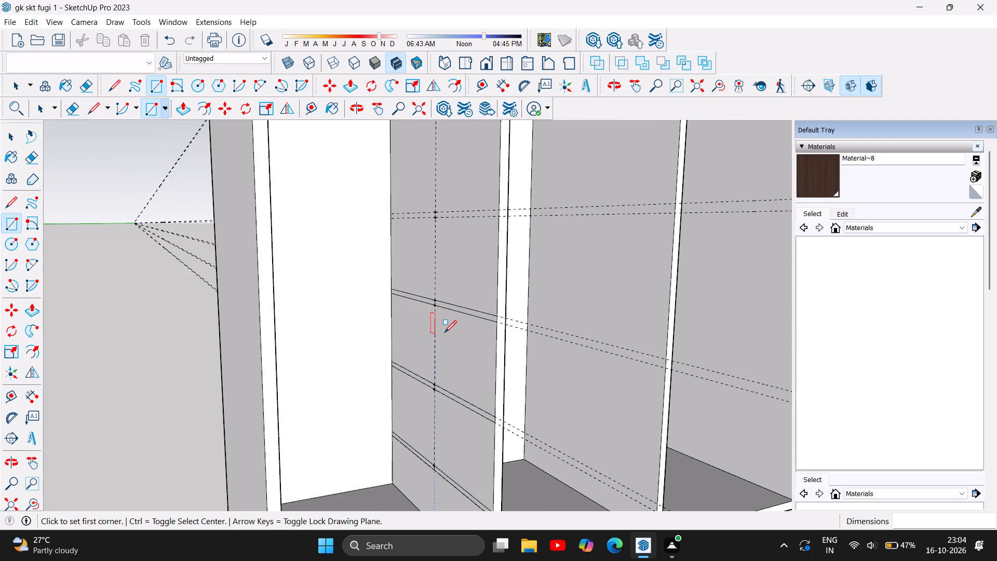
{"action": "scroll", "coordinate": [422, 330], "scroll_direction": "down", "scroll_amount": 4}
{"action": "scroll", "coordinate": [443, 253], "scroll_direction": "up", "scroll_amount": 6}
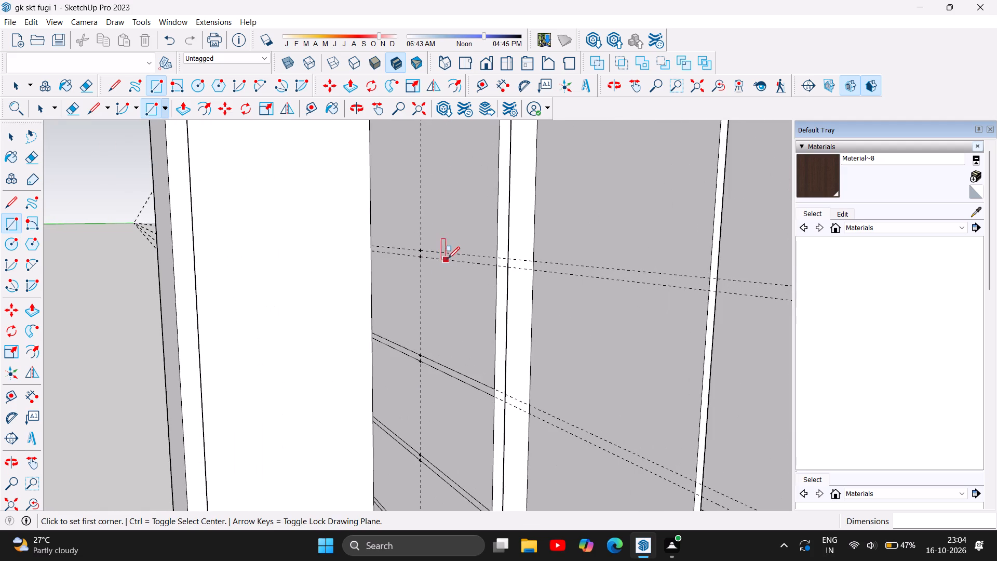
{"action": "scroll", "coordinate": [467, 264], "scroll_direction": "up", "scroll_amount": 9}
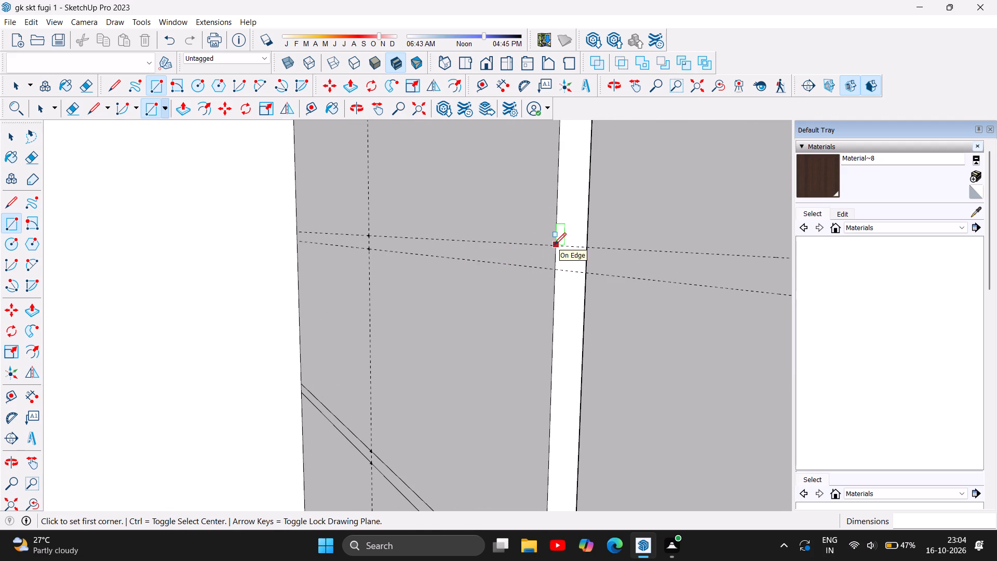
{"action": "left_click", "coordinate": [554, 245]}
{"action": "left_click", "coordinate": [559, 270]}
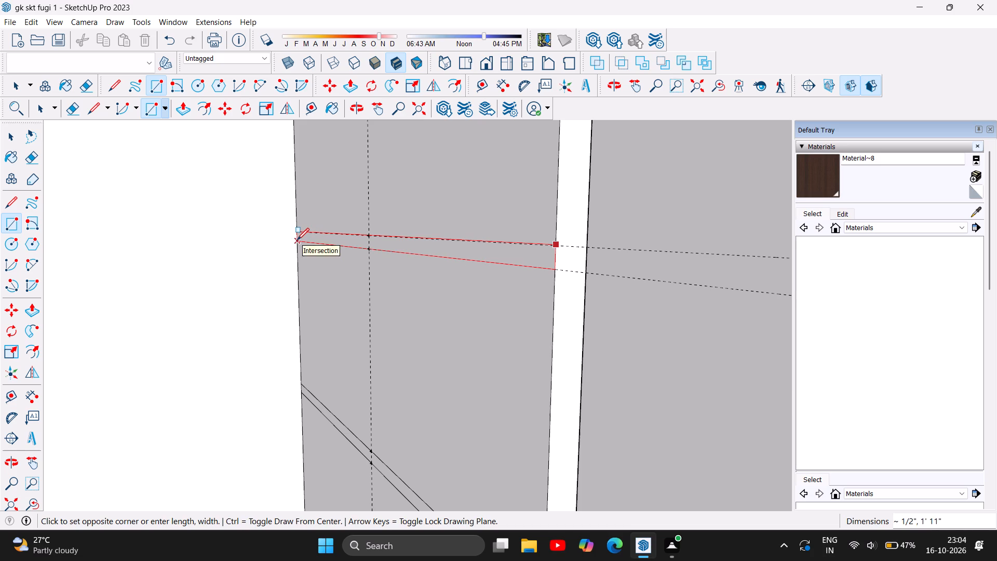
{"action": "left_click", "coordinate": [297, 240]}
{"action": "scroll", "coordinate": [302, 297], "scroll_direction": "down", "scroll_amount": 6}
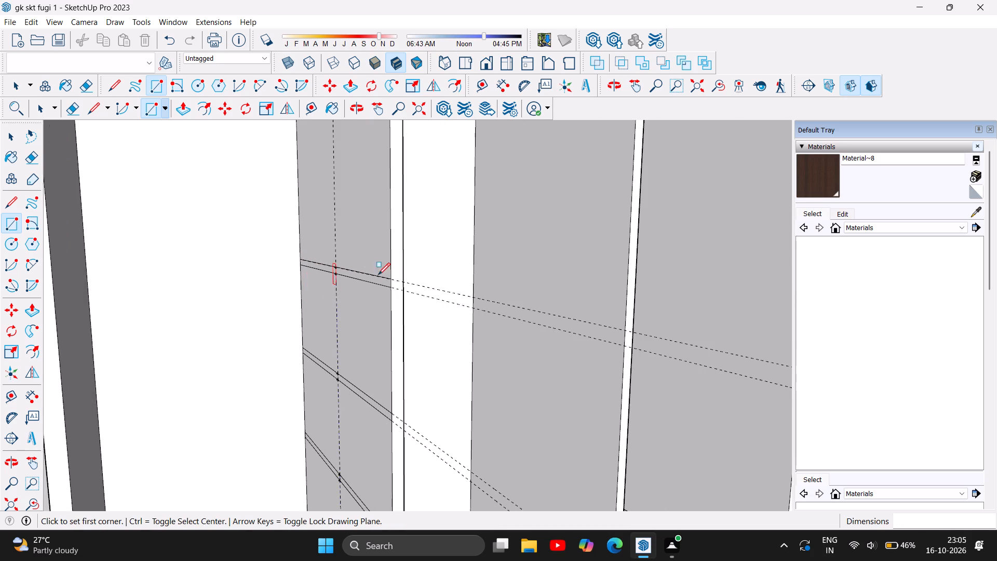
Push/Pull the lowest shelf profile on the leftmost divider about 1' 5 15/16" across to the box's left side panel.
{"action": "scroll", "coordinate": [440, 258], "scroll_direction": "down", "scroll_amount": 6}
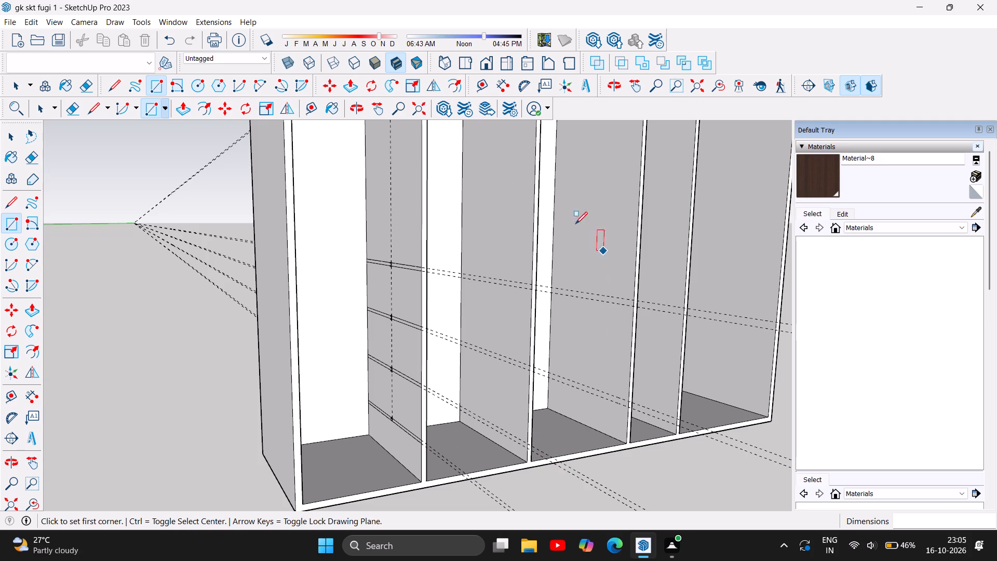
{"action": "left_click", "coordinate": [185, 108]}
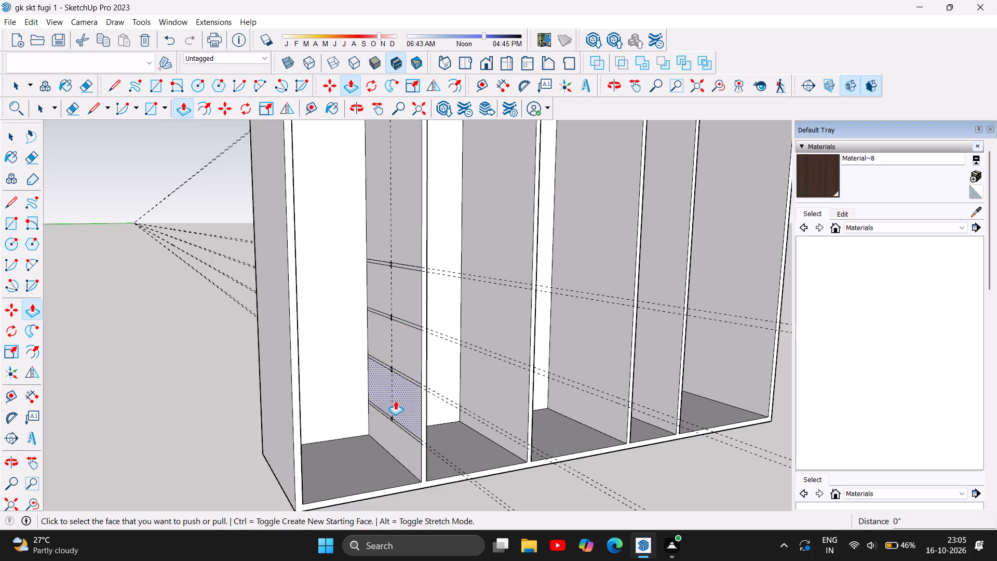
{"action": "scroll", "coordinate": [374, 419], "scroll_direction": "up", "scroll_amount": 6}
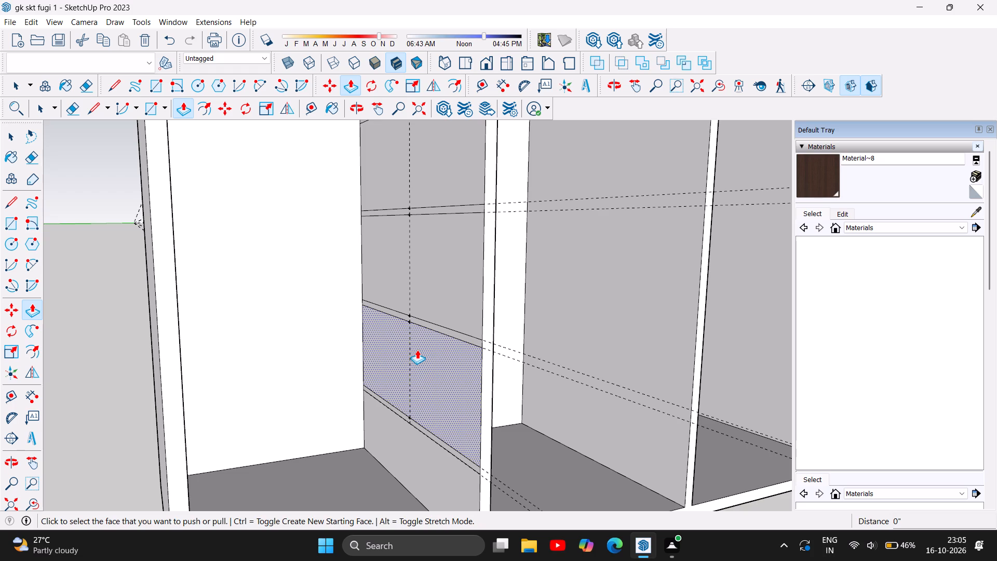
{"action": "scroll", "coordinate": [427, 459], "scroll_direction": "up", "scroll_amount": 6}
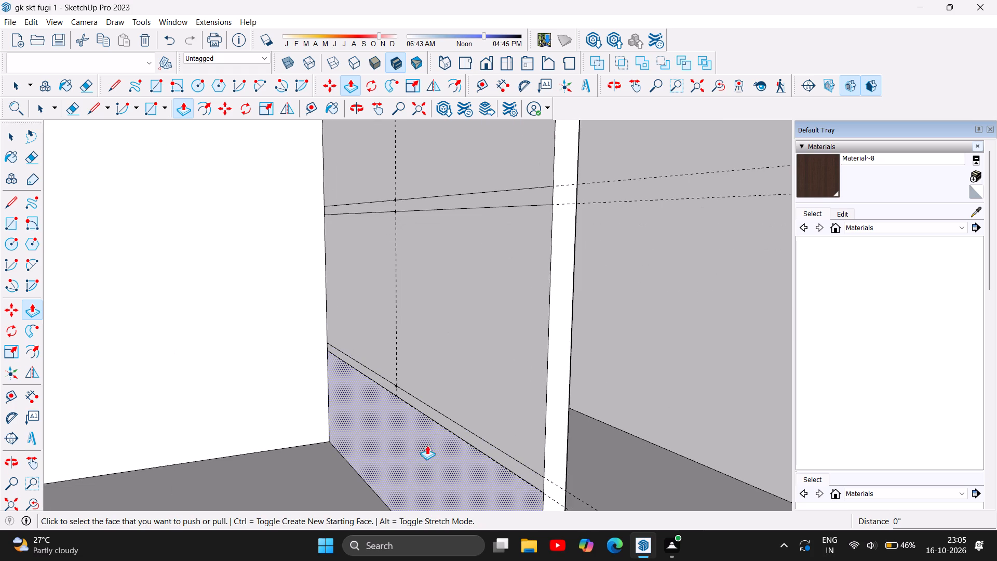
{"action": "left_click", "coordinate": [439, 417]}
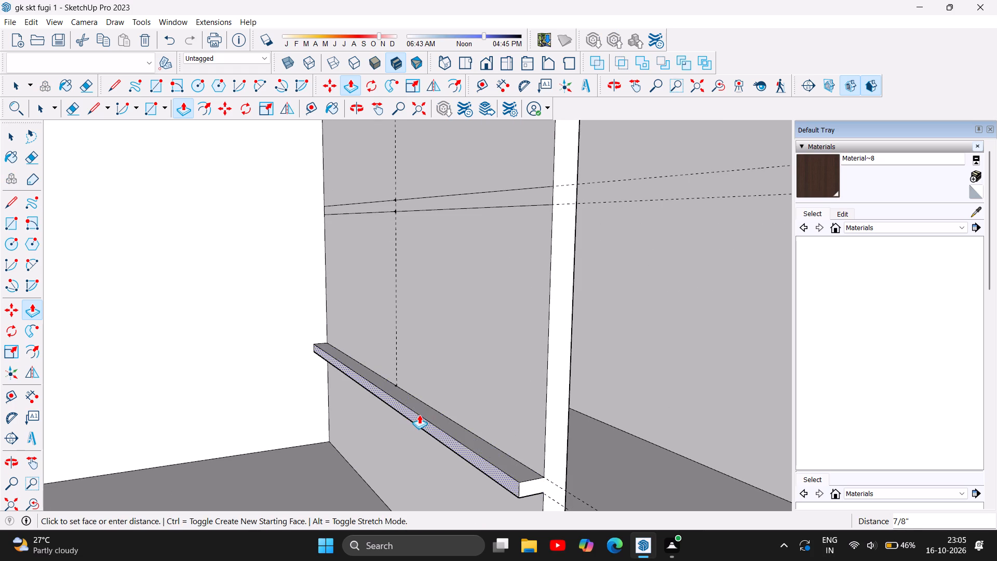
{"action": "scroll", "coordinate": [419, 415], "scroll_direction": "down", "scroll_amount": 6}
{"action": "scroll", "coordinate": [351, 403], "scroll_direction": "down", "scroll_amount": 6}
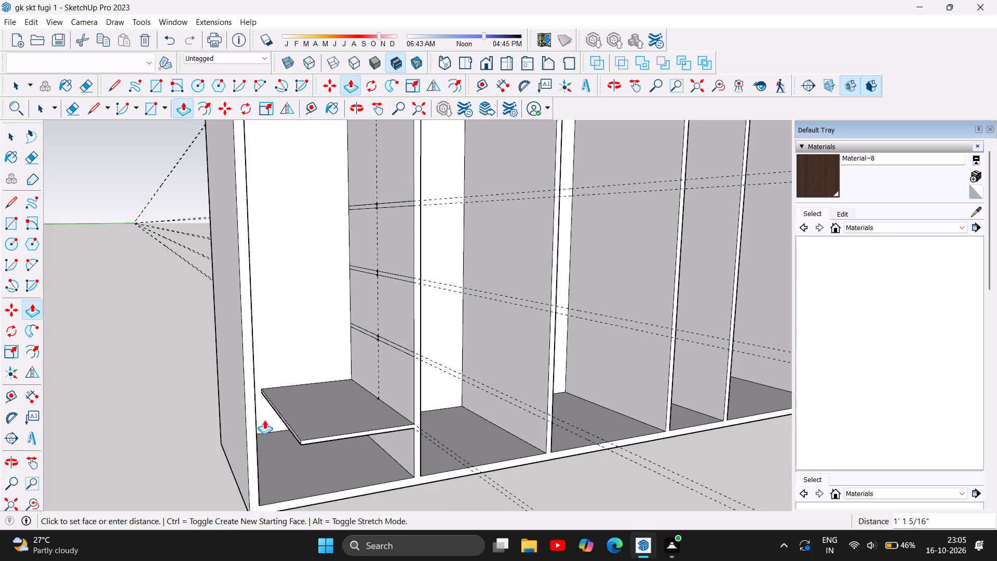
{"action": "left_click", "coordinate": [211, 435]}
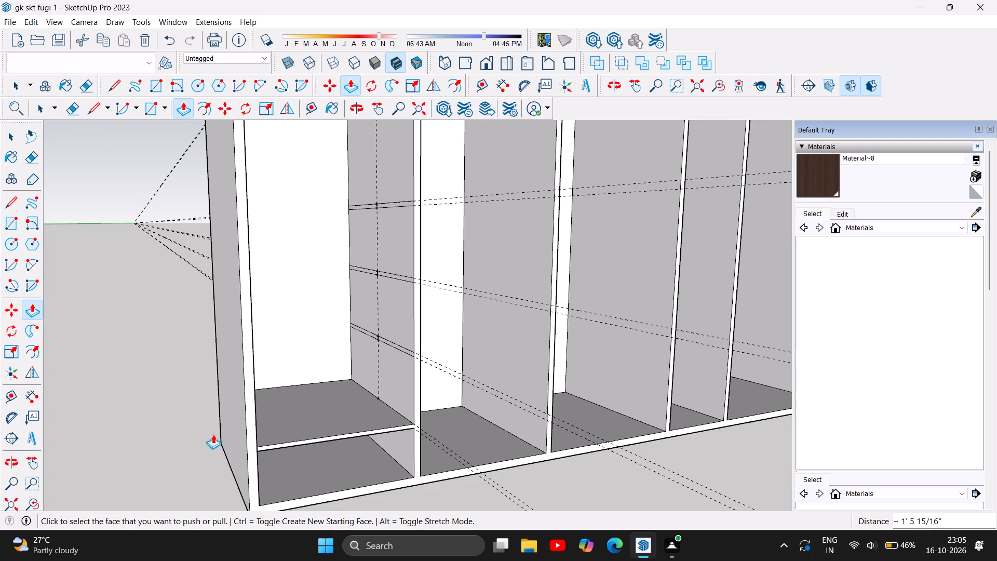
Push/Pull the second shelf profile from the bottom about 1' 5 15/16" across the end compartment to the side panel.
{"action": "scroll", "coordinate": [407, 342], "scroll_direction": "up", "scroll_amount": 5}
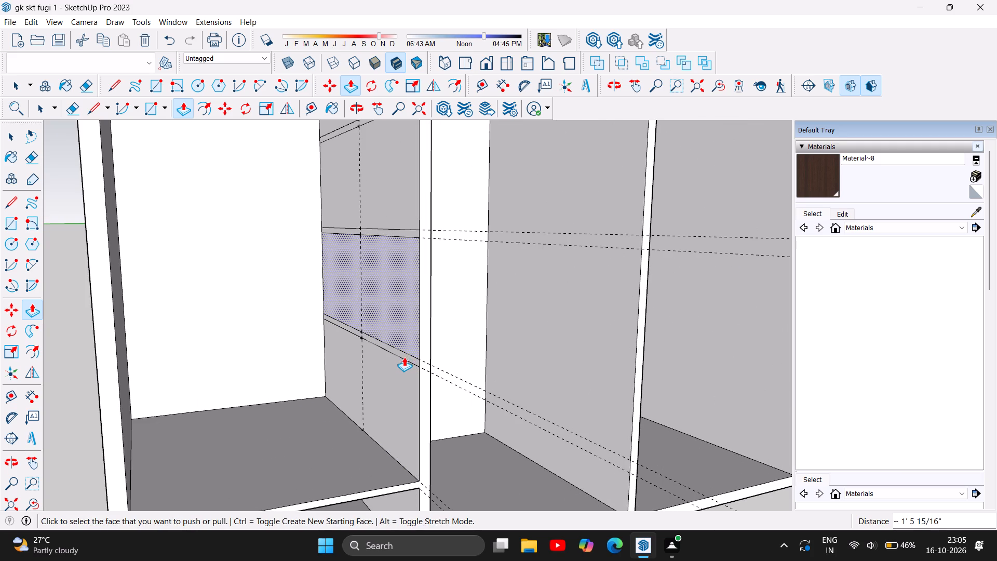
{"action": "left_click", "coordinate": [405, 355]}
{"action": "scroll", "coordinate": [375, 369], "scroll_direction": "down", "scroll_amount": 5}
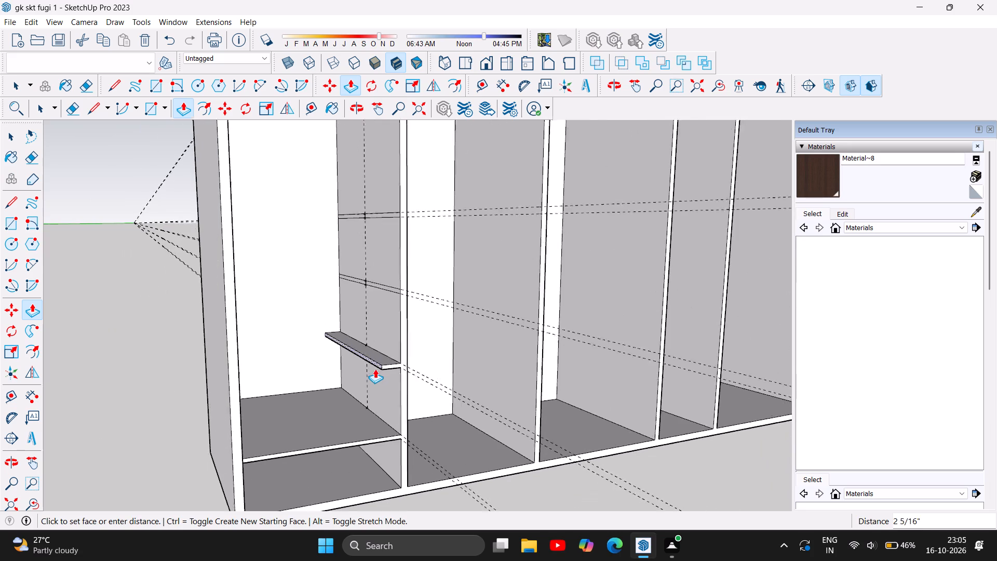
{"action": "scroll", "coordinate": [375, 369], "scroll_direction": "down", "scroll_amount": 1}
{"action": "left_click", "coordinate": [256, 385]}
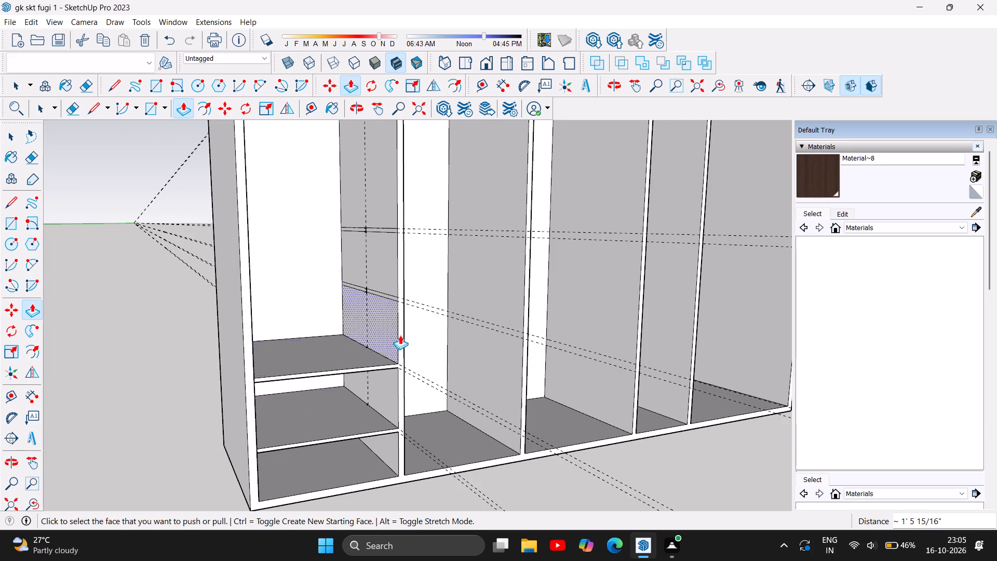
Push/Pull the third shelf profile from the bottom about 1' 5 15/16" from the leftmost divider to the side panel.
{"action": "scroll", "coordinate": [387, 289], "scroll_direction": "up", "scroll_amount": 6}
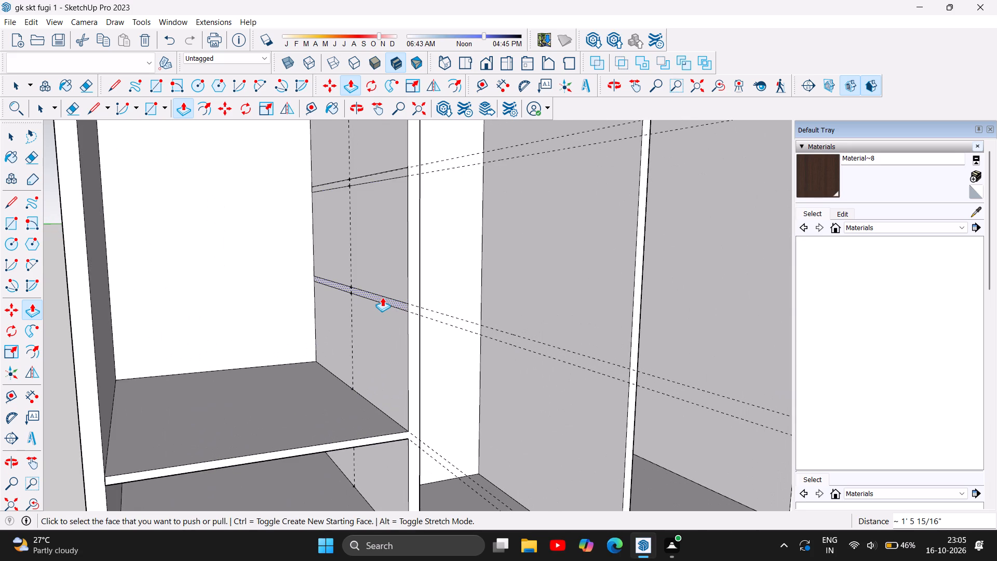
{"action": "left_click", "coordinate": [382, 297]}
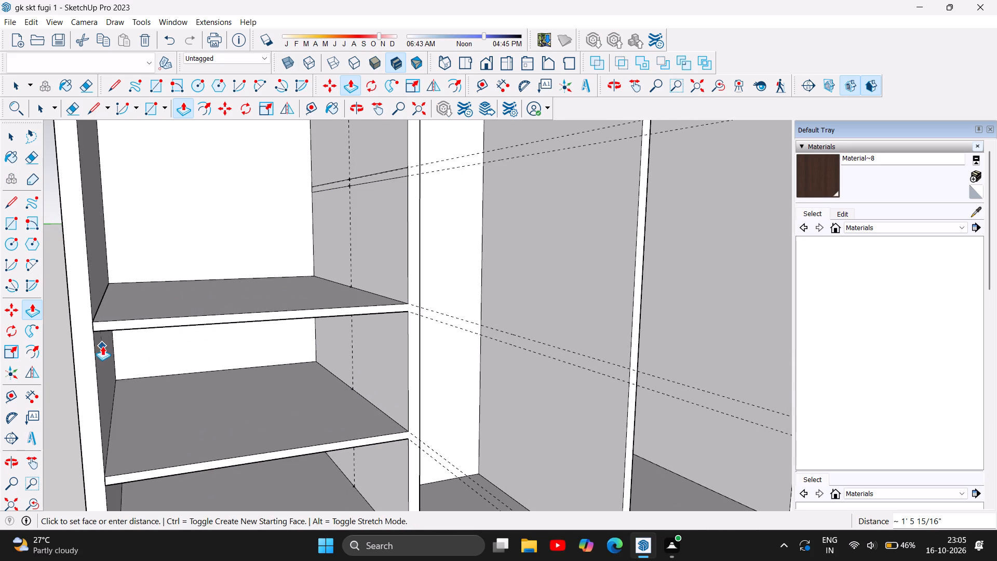
{"action": "left_click", "coordinate": [102, 345]}
Push/Pull the fourth shelf profile from the bottom about 1' 5 15/16" across the end compartment to the side panel.
{"action": "scroll", "coordinate": [306, 415], "scroll_direction": "down", "scroll_amount": 7}
{"action": "scroll", "coordinate": [291, 264], "scroll_direction": "up", "scroll_amount": 4}
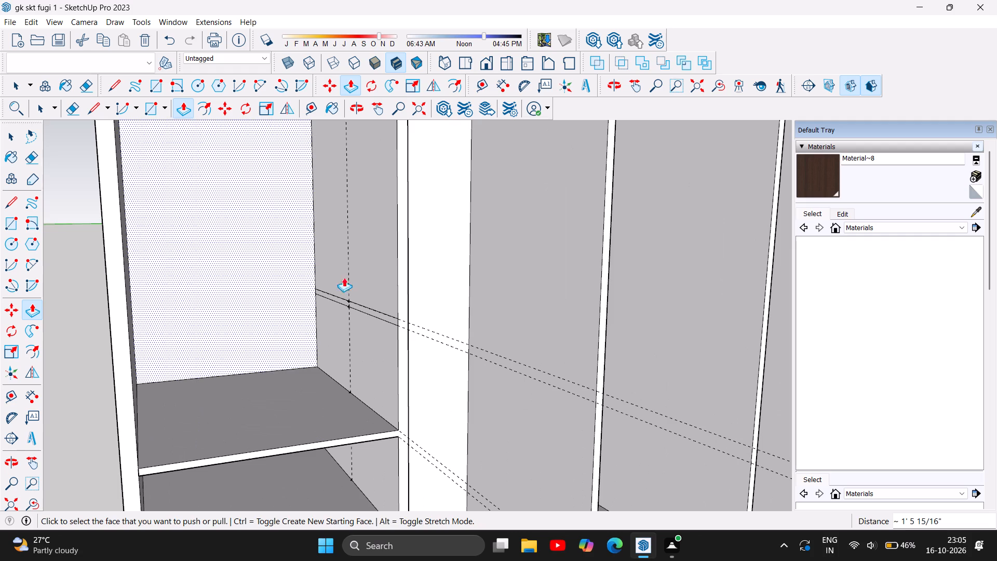
{"action": "left_click", "coordinate": [387, 318]}
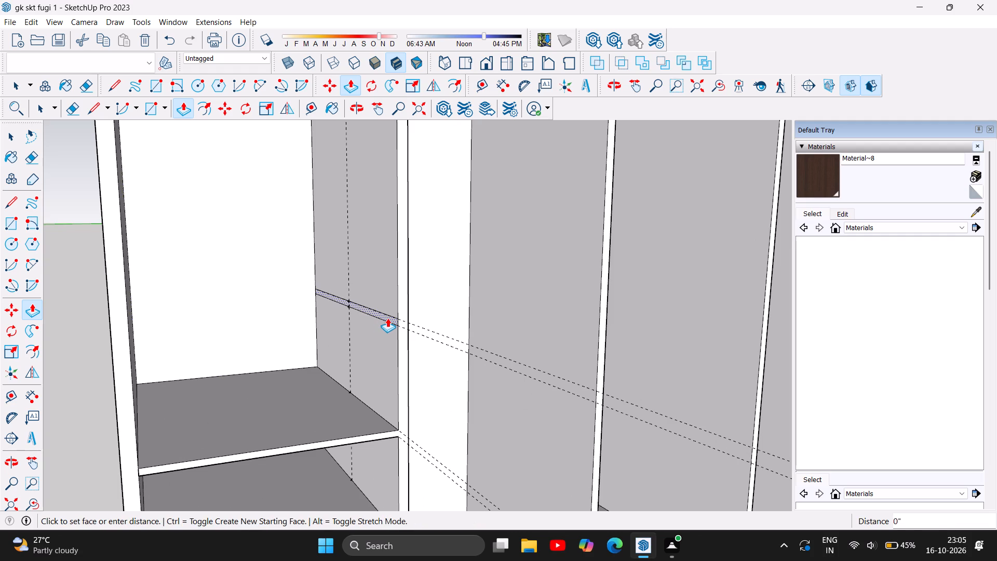
{"action": "left_click", "coordinate": [125, 355]}
Draw a 1/2" by 1' 11" rectangle between the topmost guide pair, across the full depth of the leftmost divider's face.
{"action": "scroll", "coordinate": [242, 363], "scroll_direction": "down", "scroll_amount": 6}
{"action": "scroll", "coordinate": [280, 384], "scroll_direction": "down", "scroll_amount": 7}
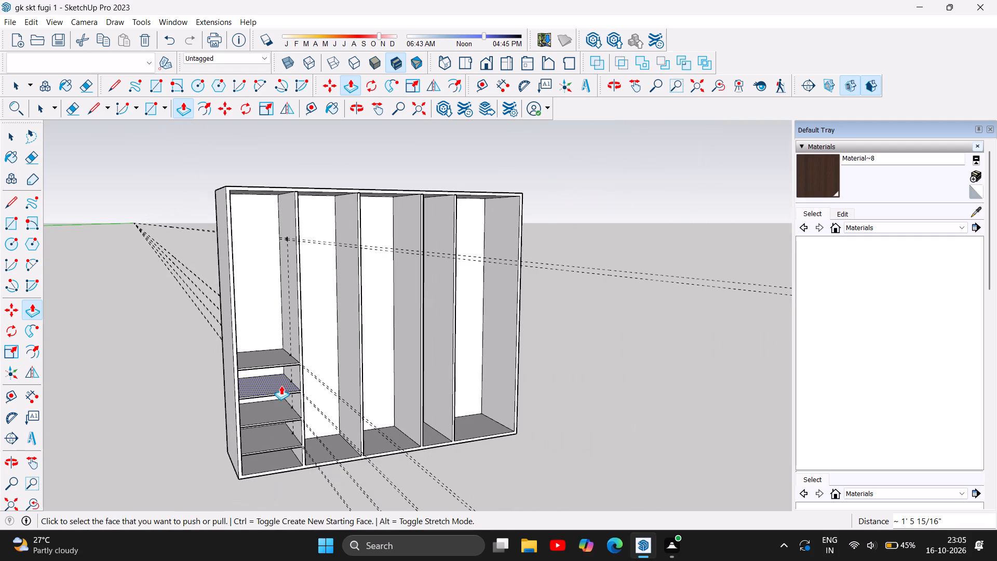
{"action": "scroll", "coordinate": [307, 212], "scroll_direction": "up", "scroll_amount": 5}
{"action": "scroll", "coordinate": [268, 242], "scroll_direction": "up", "scroll_amount": 4}
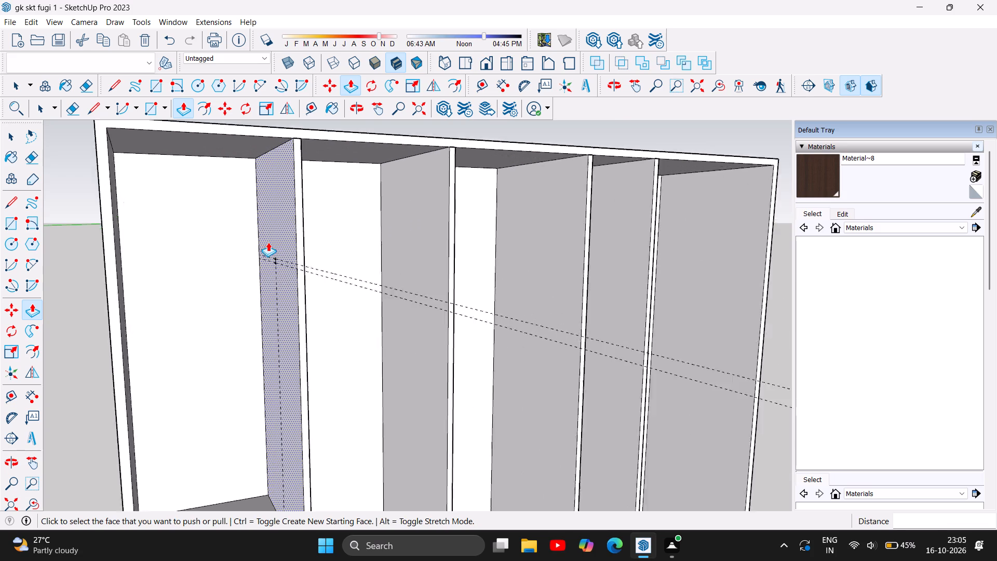
{"action": "scroll", "coordinate": [268, 242], "scroll_direction": "up", "scroll_amount": 2}
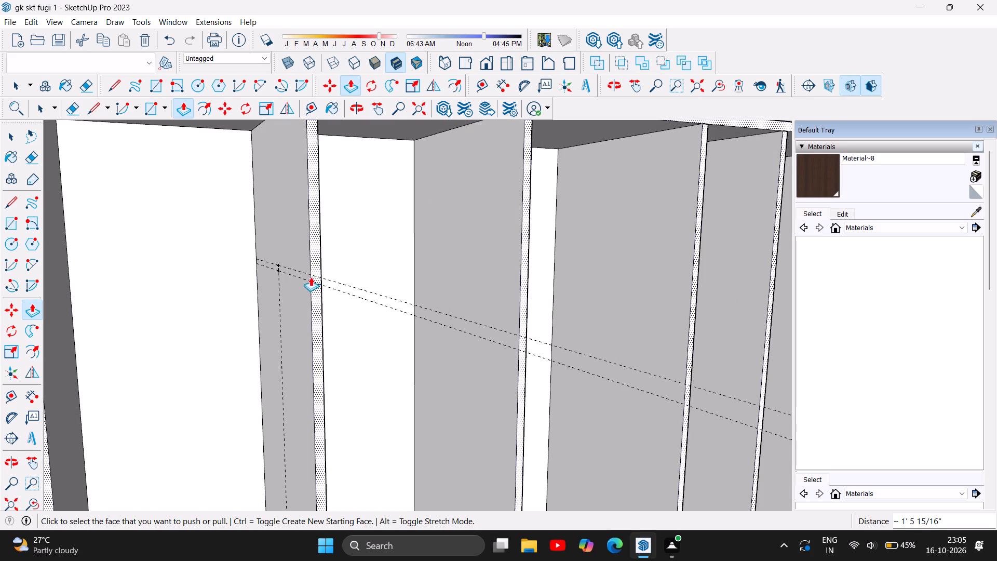
{"action": "scroll", "coordinate": [302, 271], "scroll_direction": "up", "scroll_amount": 5}
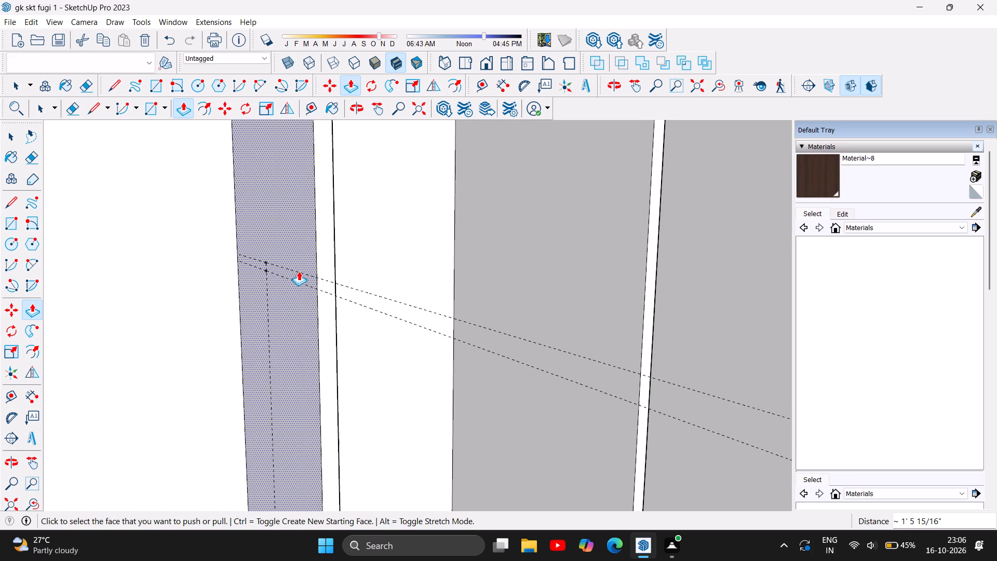
{"action": "scroll", "coordinate": [303, 274], "scroll_direction": "up", "scroll_amount": 6}
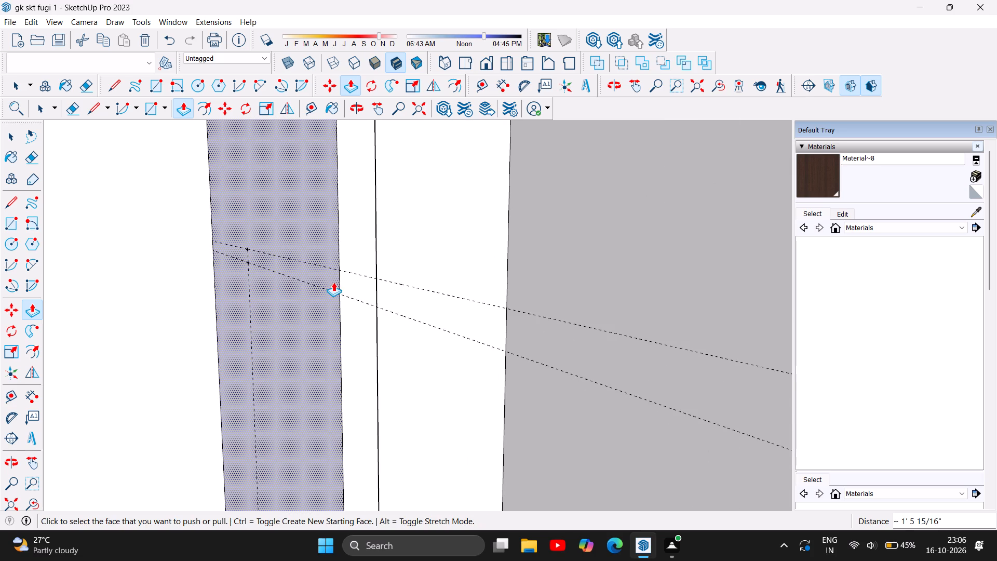
{"action": "scroll", "coordinate": [336, 279], "scroll_direction": "down", "scroll_amount": 19}
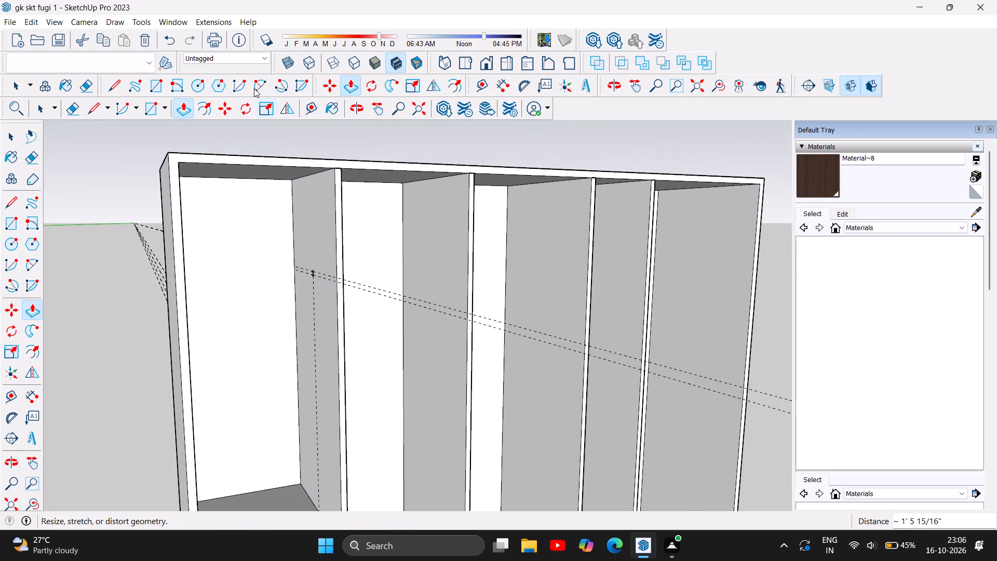
{"action": "left_click", "coordinate": [152, 107]}
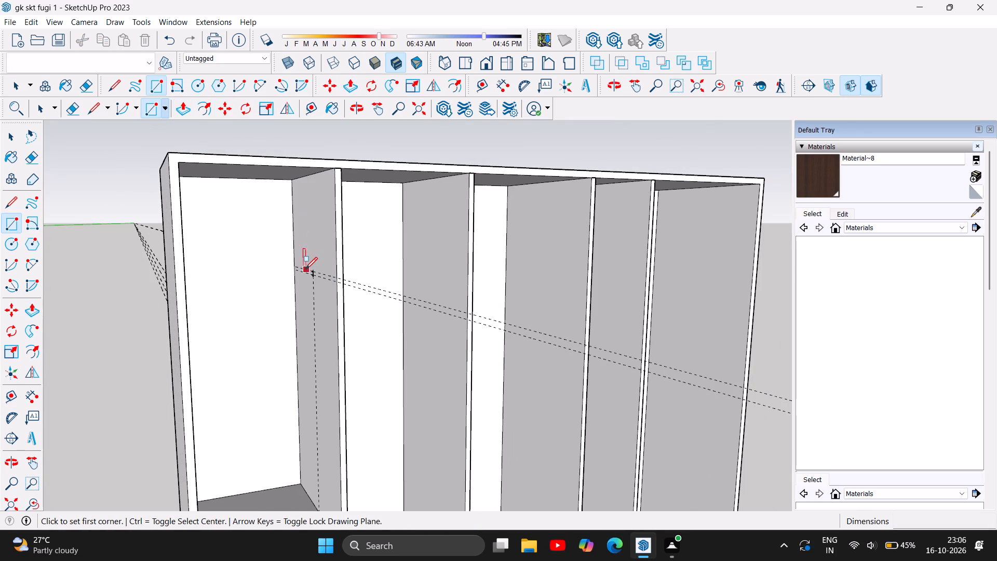
{"action": "scroll", "coordinate": [298, 268], "scroll_direction": "up", "scroll_amount": 14}
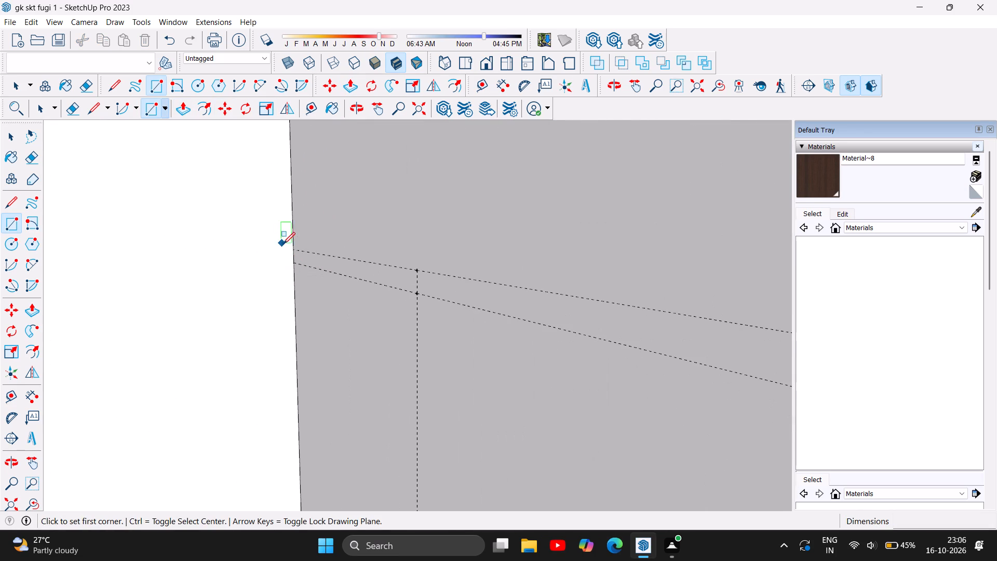
{"action": "left_click", "coordinate": [296, 248]}
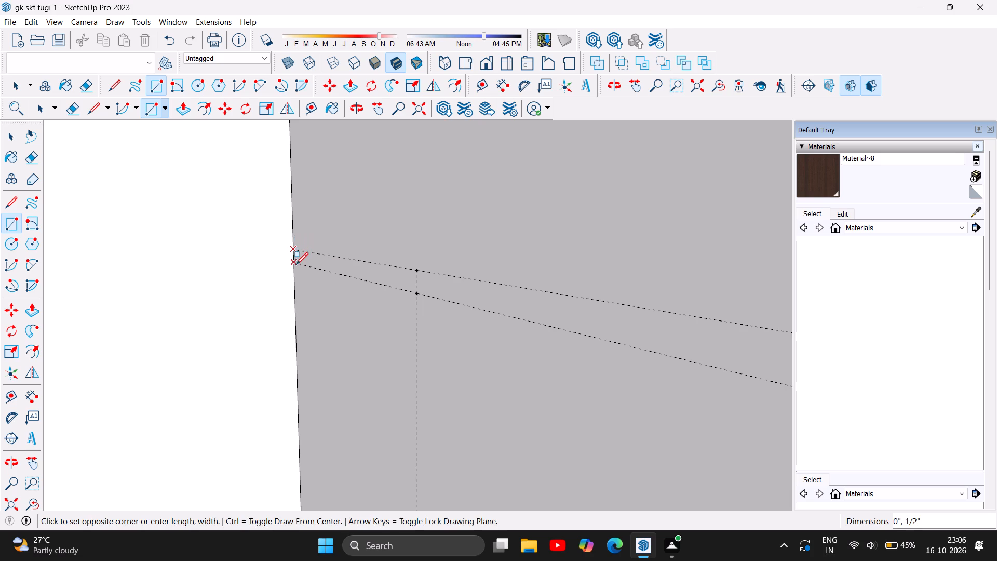
{"action": "left_click", "coordinate": [294, 261]}
{"action": "scroll", "coordinate": [337, 273], "scroll_direction": "down", "scroll_amount": 6}
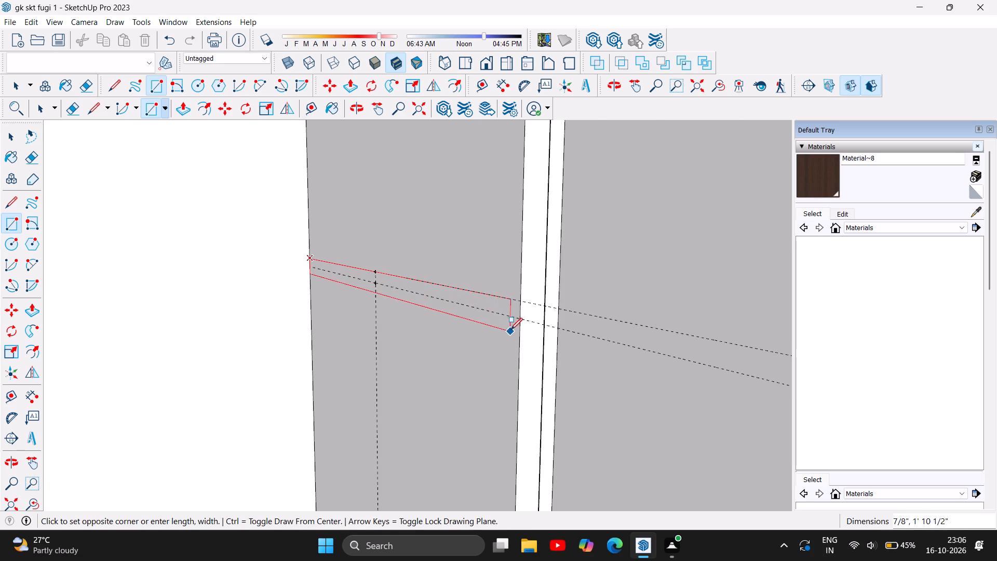
{"action": "left_click", "coordinate": [521, 319]}
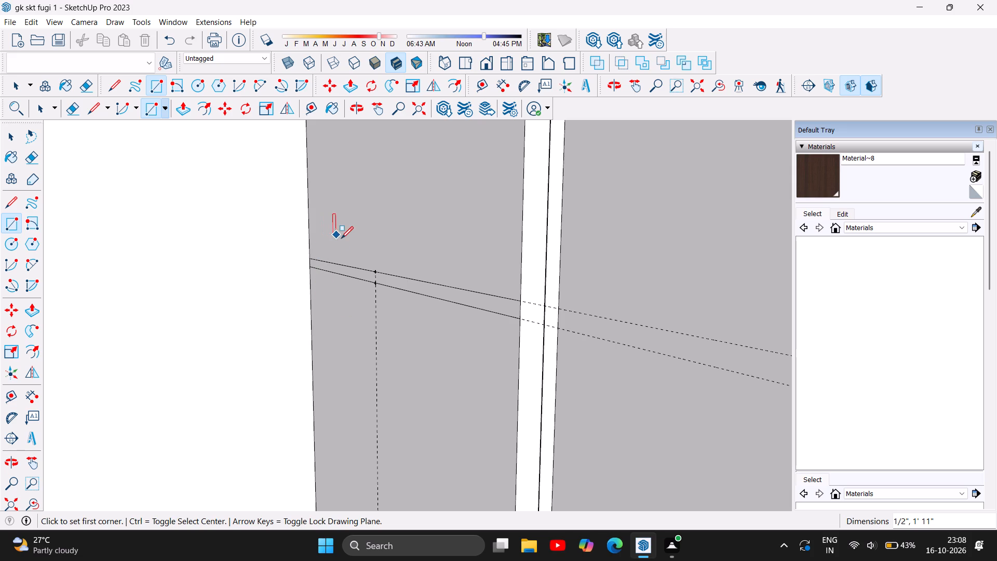
Push/Pull the topmost shelf profile about 1' 5 15/16" from the leftmost divider to the box's side panel.
{"action": "left_click", "coordinate": [344, 89]}
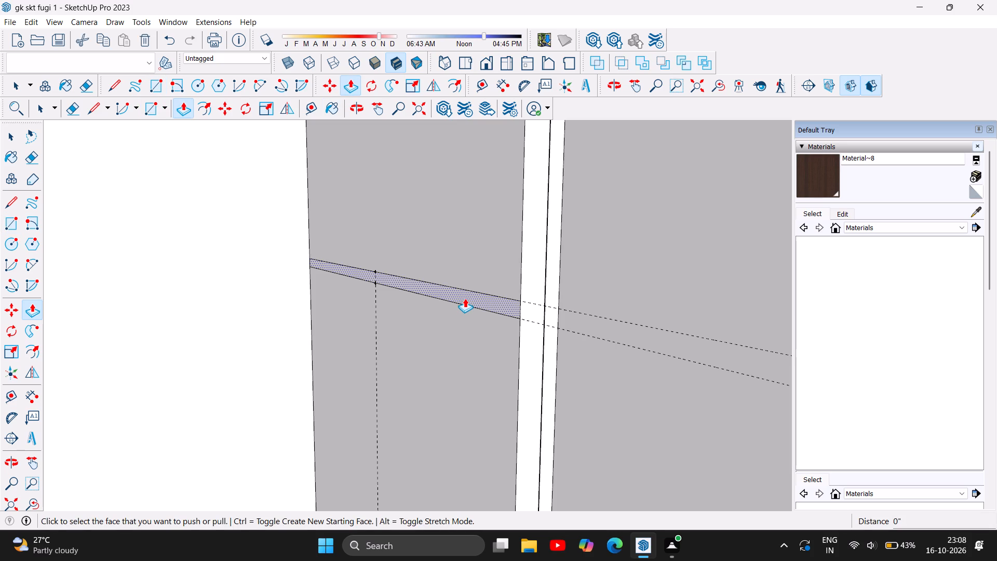
{"action": "scroll", "coordinate": [465, 298], "scroll_direction": "down", "scroll_amount": 12}
{"action": "scroll", "coordinate": [464, 298], "scroll_direction": "up", "scroll_amount": 2}
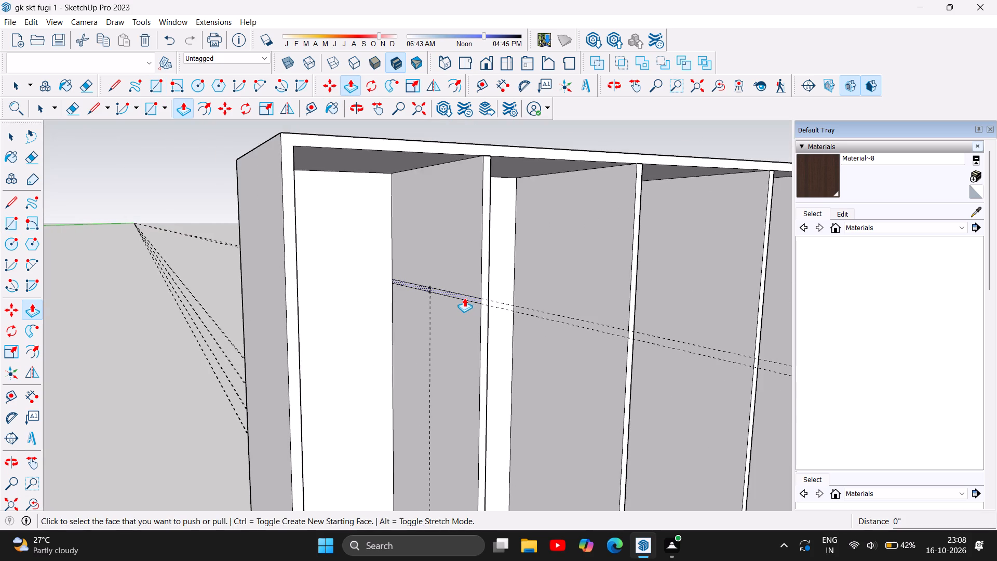
{"action": "scroll", "coordinate": [464, 298], "scroll_direction": "up", "scroll_amount": 6}
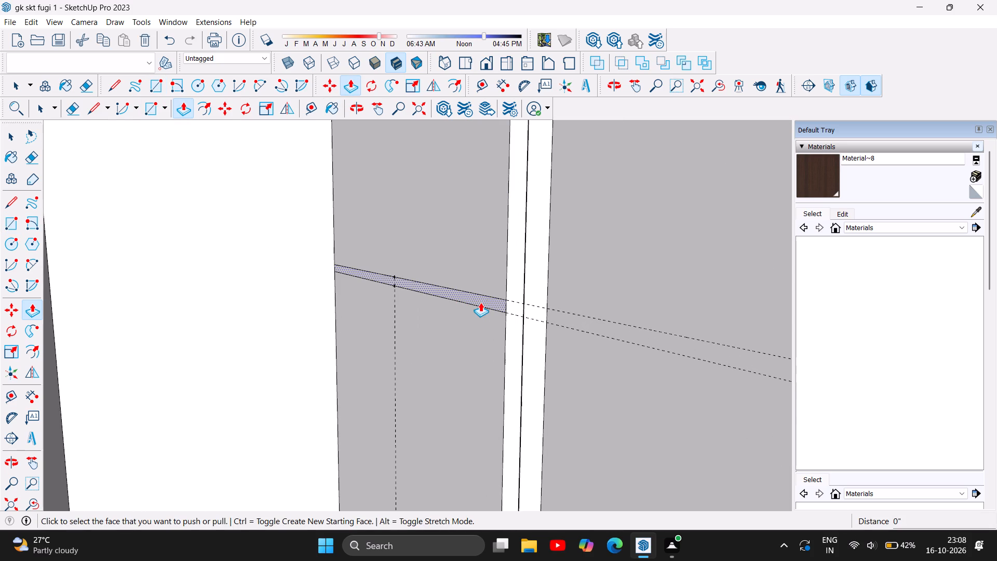
{"action": "left_click", "coordinate": [486, 300]}
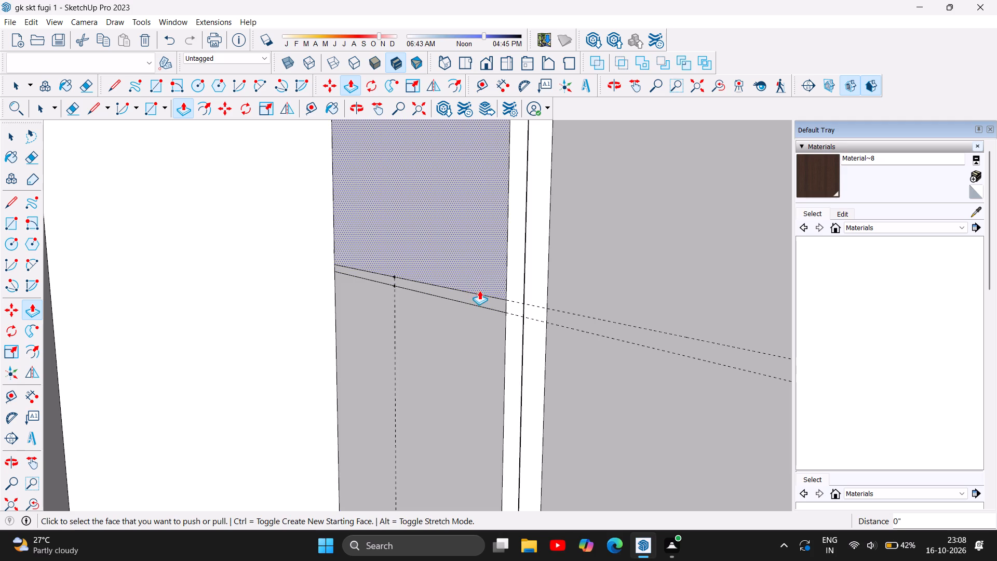
{"action": "left_click", "coordinate": [492, 300]}
{"action": "scroll", "coordinate": [453, 301], "scroll_direction": "down", "scroll_amount": 3}
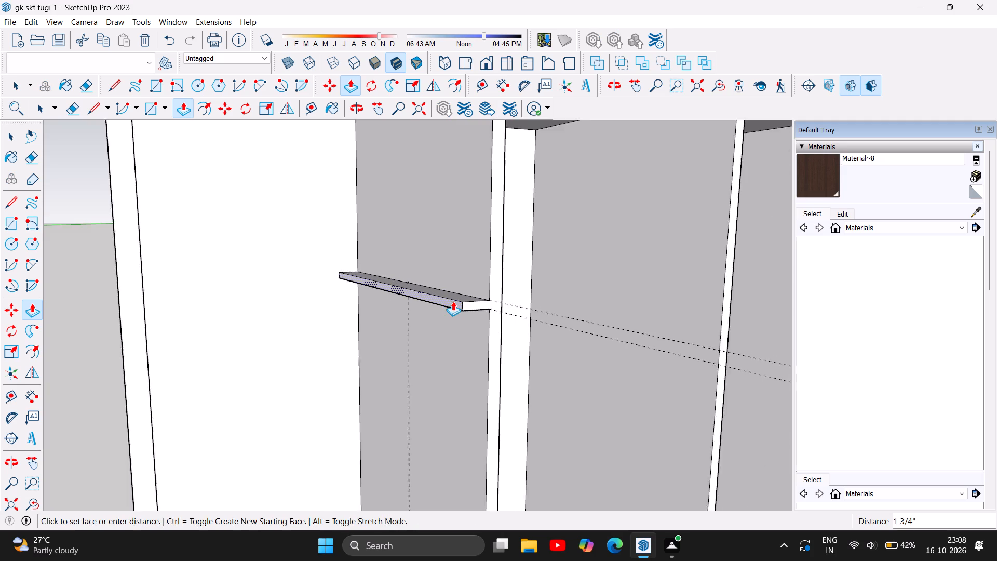
{"action": "scroll", "coordinate": [453, 301], "scroll_direction": "down", "scroll_amount": 8}
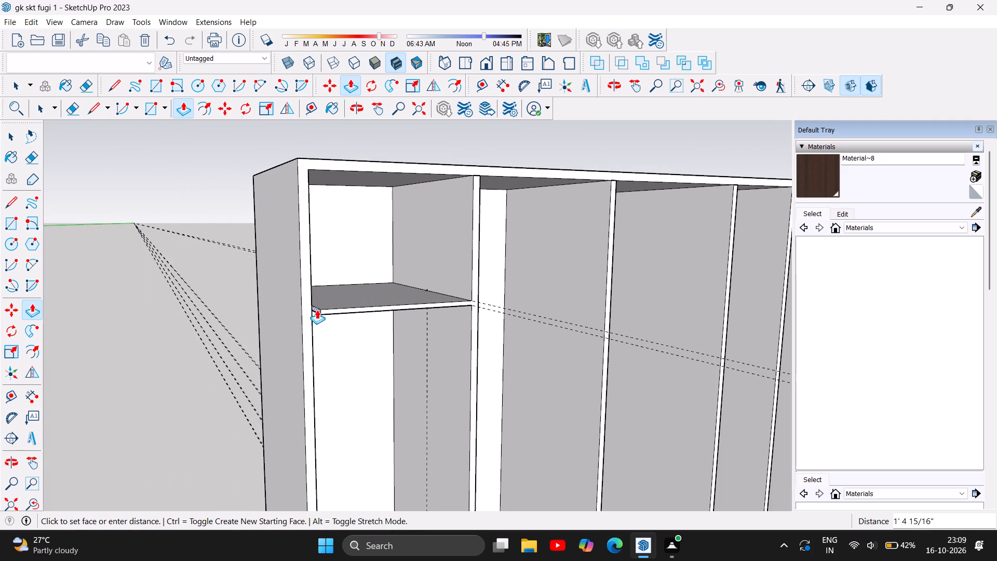
{"action": "left_click", "coordinate": [302, 304]}
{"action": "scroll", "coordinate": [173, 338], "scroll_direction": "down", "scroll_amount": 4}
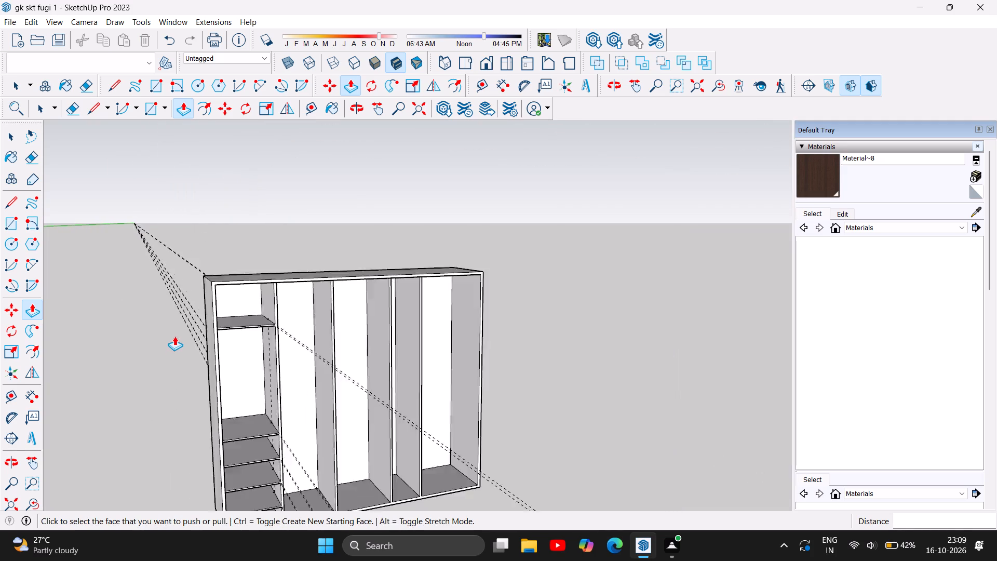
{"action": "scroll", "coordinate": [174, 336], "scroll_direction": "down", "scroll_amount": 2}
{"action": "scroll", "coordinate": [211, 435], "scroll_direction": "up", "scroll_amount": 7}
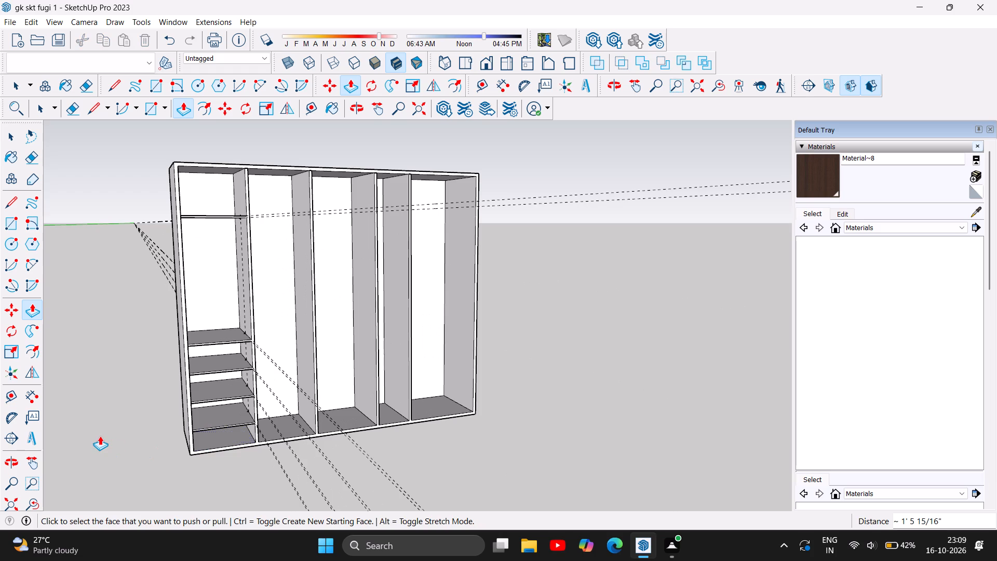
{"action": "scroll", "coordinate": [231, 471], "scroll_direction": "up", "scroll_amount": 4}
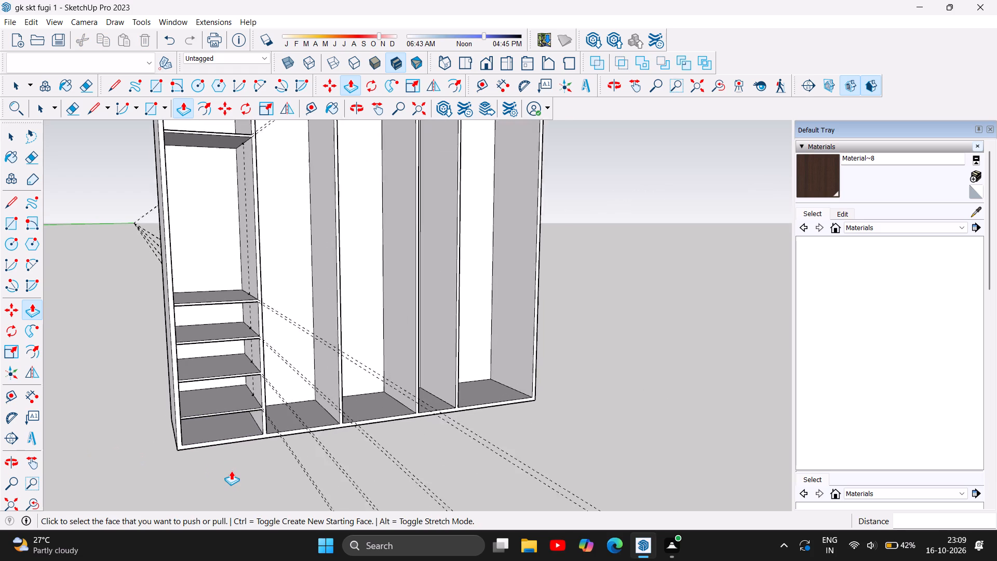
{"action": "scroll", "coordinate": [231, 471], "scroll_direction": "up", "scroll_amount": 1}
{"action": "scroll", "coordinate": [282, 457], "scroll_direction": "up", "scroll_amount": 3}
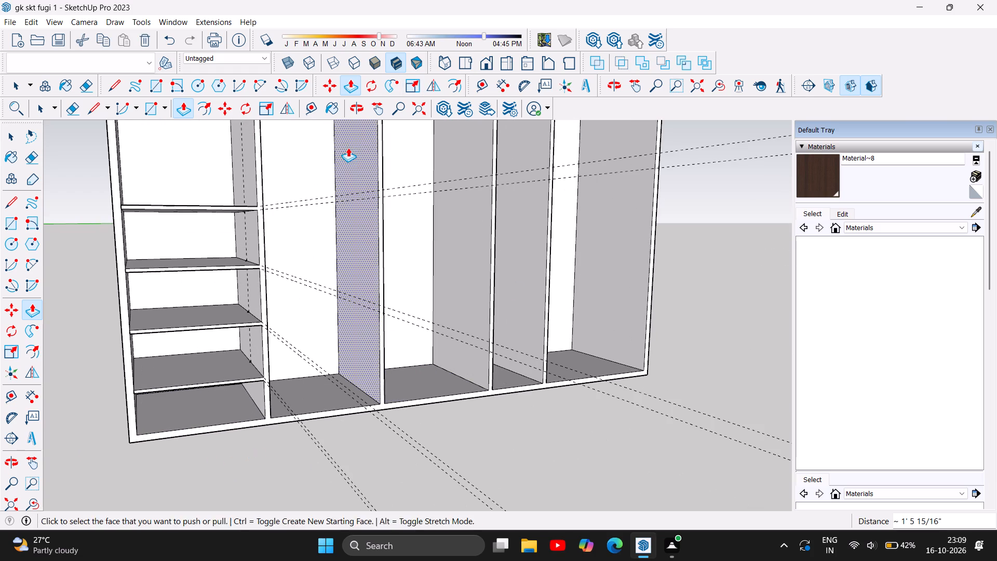
Examine the finished shelves in the divided box's end compartment from the front, from above and from below.
{"action": "left_click", "coordinate": [357, 103]}
{"action": "left_click_drag", "start_coordinate": [576, 381], "coordinate": [491, 408]}
{"action": "scroll", "coordinate": [499, 418], "scroll_direction": "down", "scroll_amount": 5}
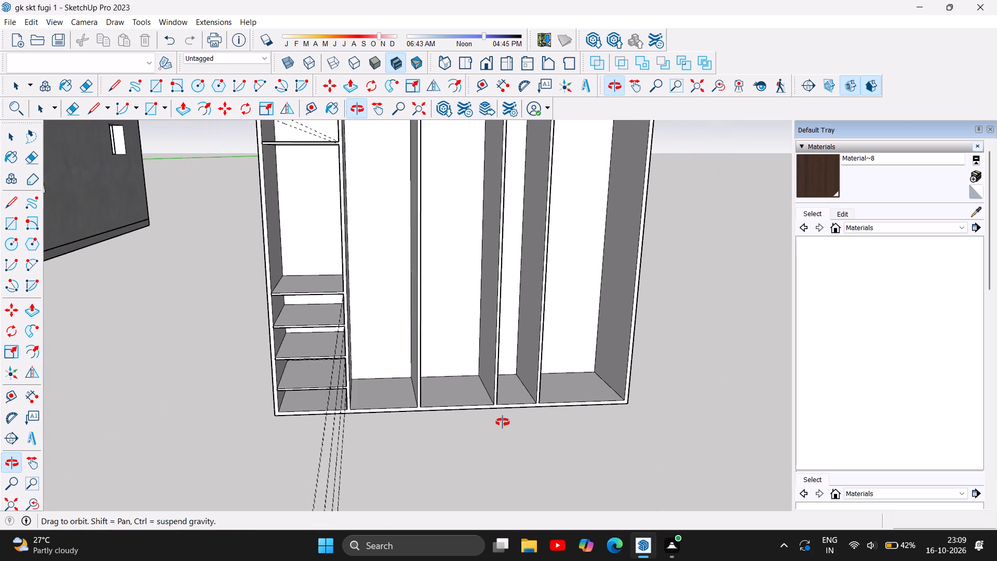
{"action": "scroll", "coordinate": [505, 426], "scroll_direction": "down", "scroll_amount": 4}
{"action": "scroll", "coordinate": [401, 403], "scroll_direction": "up", "scroll_amount": 11}
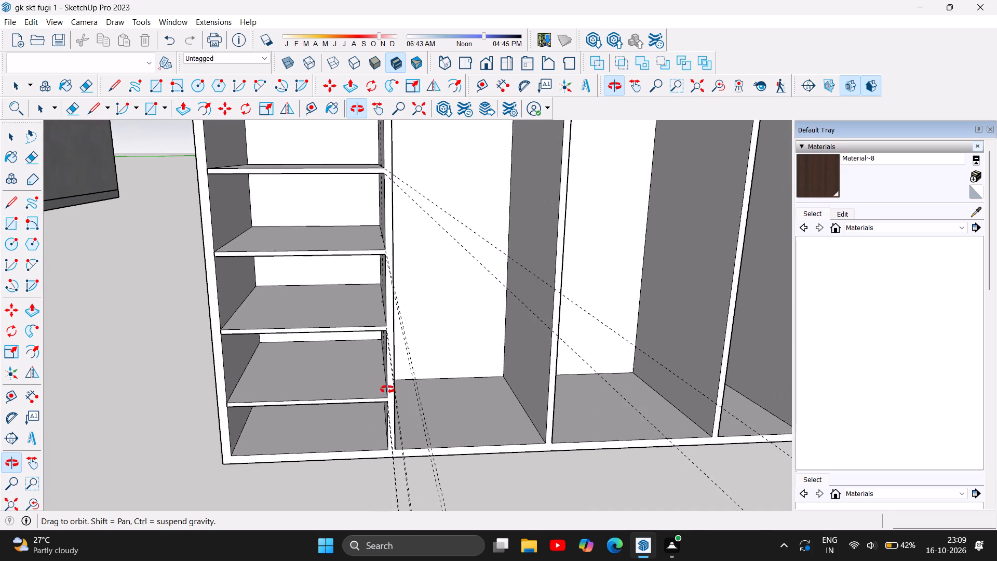
{"action": "scroll", "coordinate": [387, 390], "scroll_direction": "up", "scroll_amount": 1}
{"action": "scroll", "coordinate": [373, 400], "scroll_direction": "down", "scroll_amount": 3}
{"action": "left_click_drag", "start_coordinate": [353, 453], "coordinate": [353, 452]}
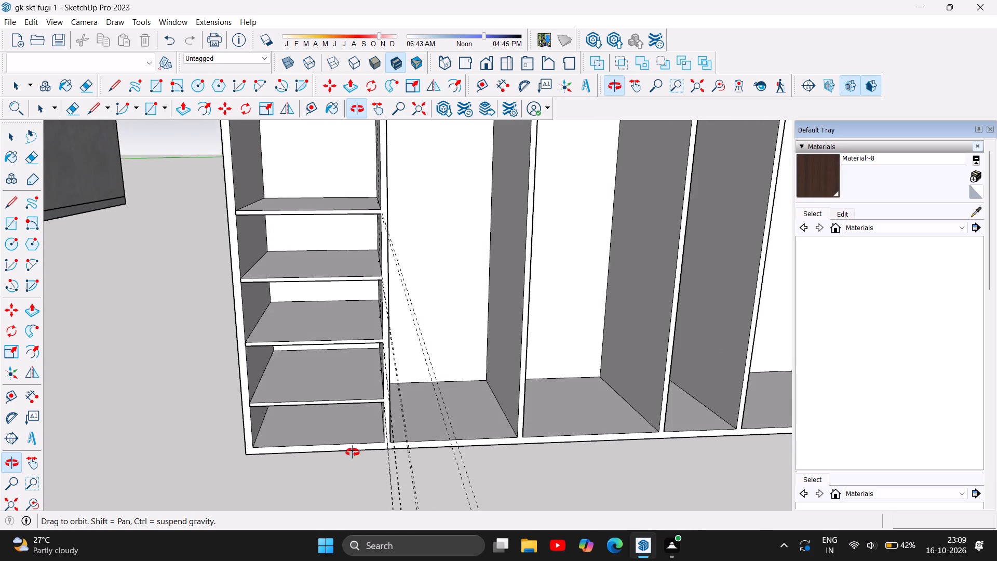
{"action": "left_click_drag", "start_coordinate": [353, 452], "coordinate": [344, 411]}
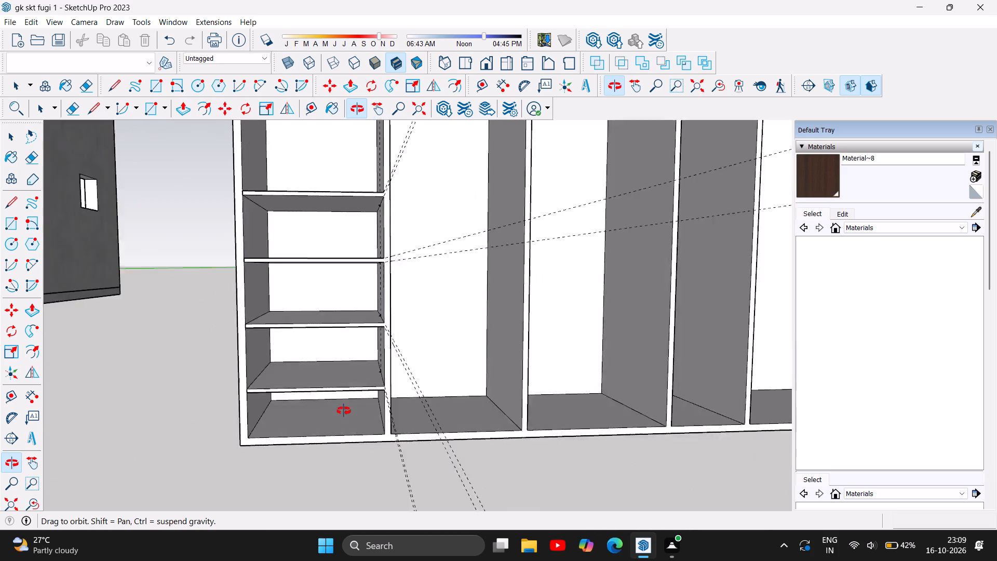
{"action": "left_click_drag", "start_coordinate": [344, 411], "coordinate": [343, 428]}
{"action": "scroll", "coordinate": [365, 436], "scroll_direction": "down", "scroll_amount": 3}
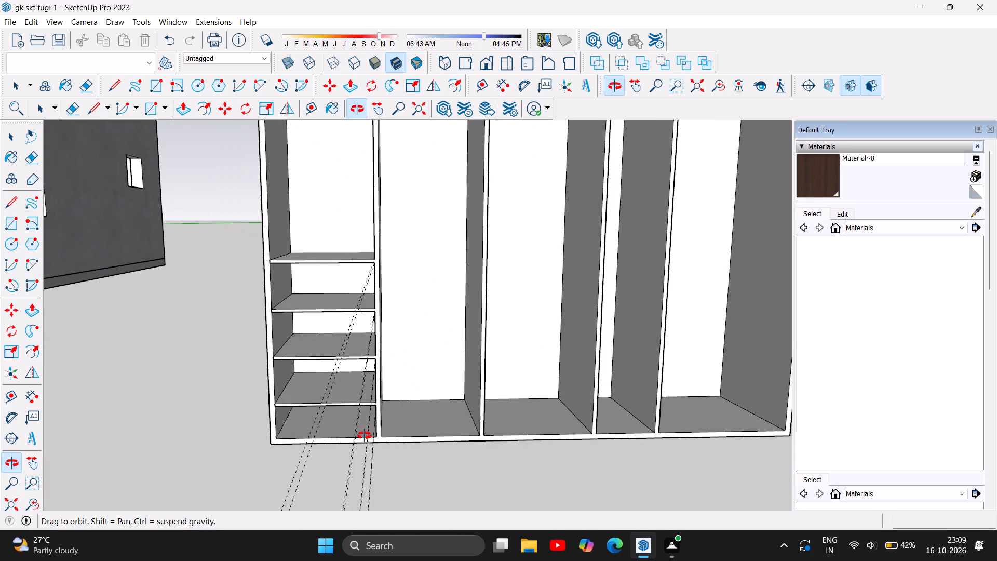
{"action": "scroll", "coordinate": [365, 436], "scroll_direction": "down", "scroll_amount": 8}
Examine the whole divided box from both sides and the front, checking its shelved compartment against the four empty ones.
{"action": "left_click_drag", "start_coordinate": [296, 366], "coordinate": [400, 362]}
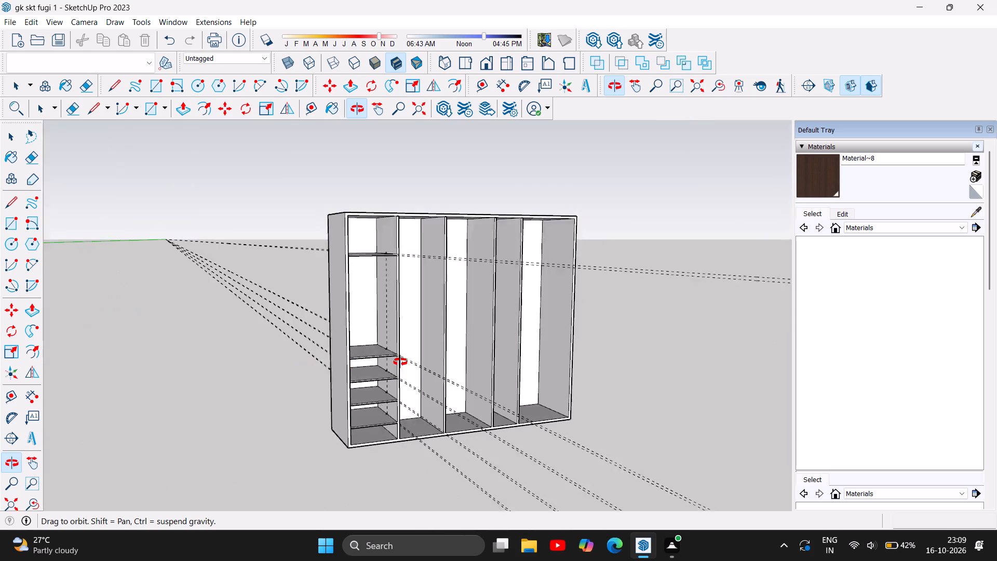
{"action": "left_click_drag", "start_coordinate": [400, 362], "coordinate": [402, 364]}
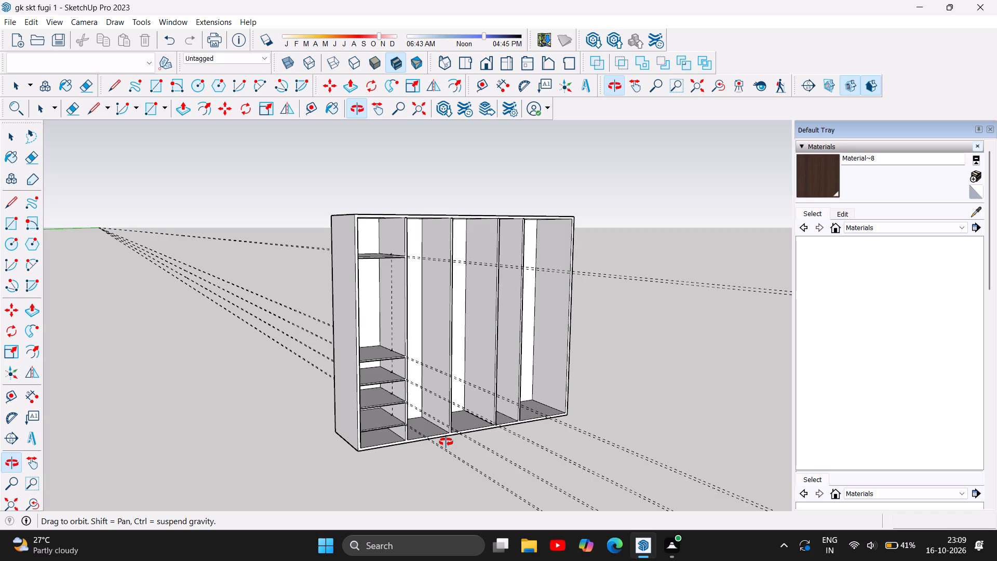
{"action": "scroll", "coordinate": [632, 421], "scroll_direction": "down", "scroll_amount": 6}
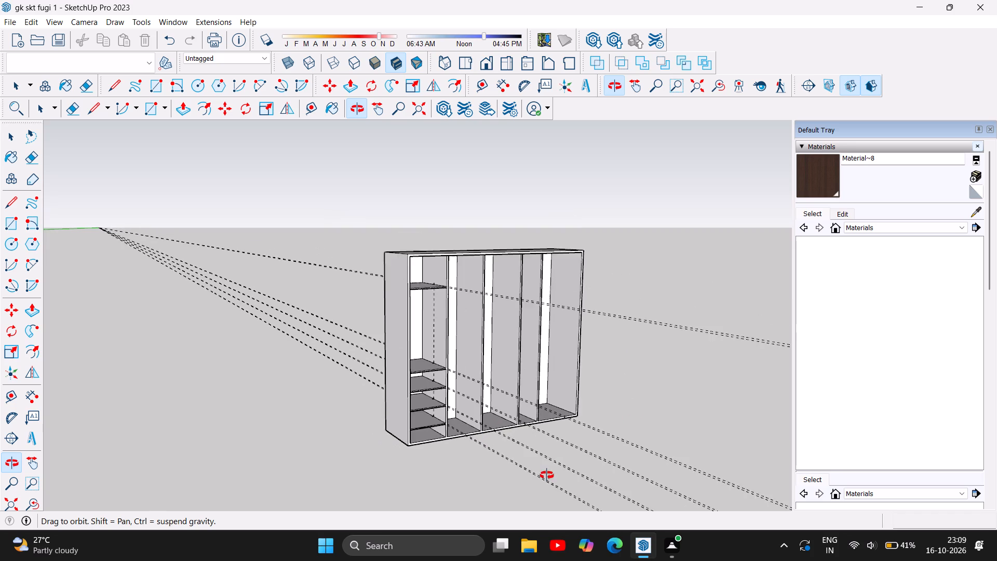
{"action": "scroll", "coordinate": [543, 470], "scroll_direction": "down", "scroll_amount": 4}
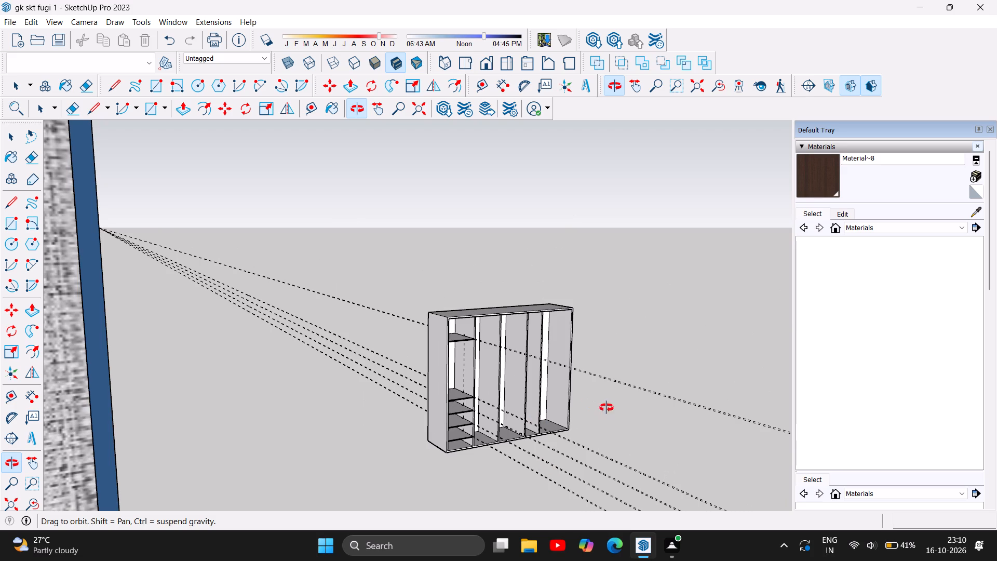
{"action": "left_click_drag", "start_coordinate": [629, 425], "coordinate": [592, 415]}
{"action": "left_click_drag", "start_coordinate": [627, 431], "coordinate": [540, 416]}
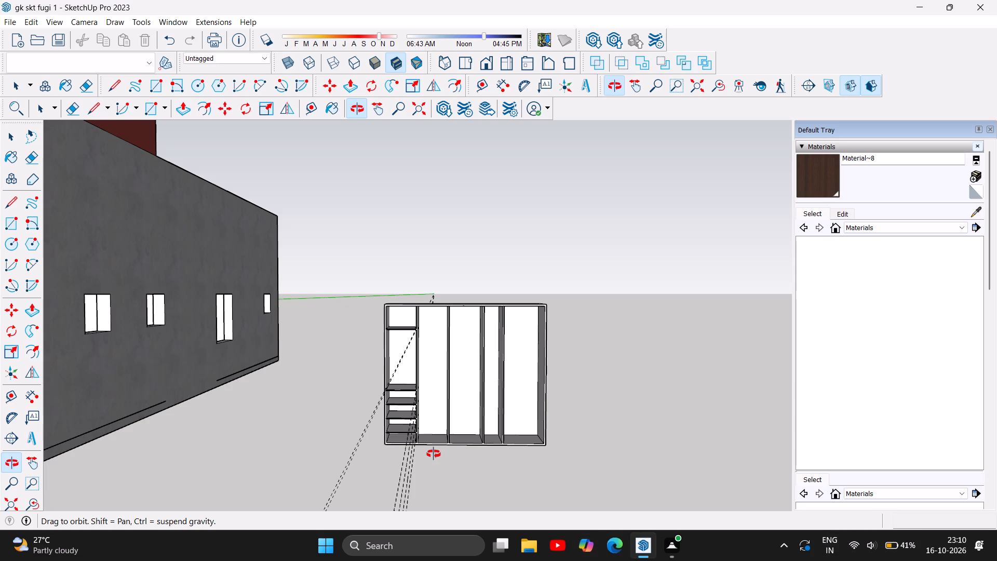
{"action": "left_click_drag", "start_coordinate": [433, 454], "coordinate": [510, 457]}
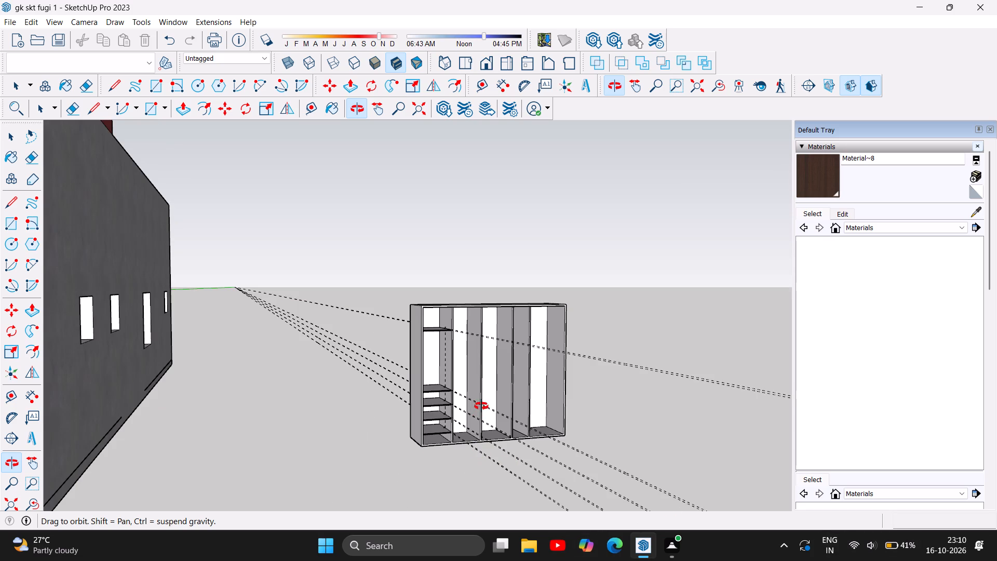
{"action": "scroll", "coordinate": [483, 406], "scroll_direction": "up", "scroll_amount": 6}
{"action": "scroll", "coordinate": [454, 463], "scroll_direction": "up", "scroll_amount": 1}
{"action": "left_click_drag", "start_coordinate": [497, 486], "coordinate": [388, 486]}
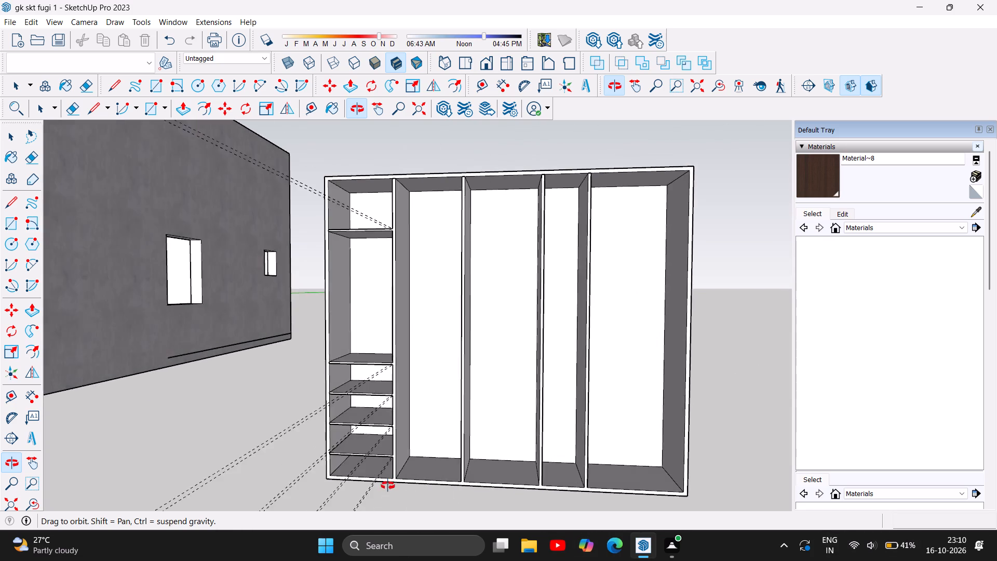
{"action": "left_click_drag", "start_coordinate": [388, 486], "coordinate": [418, 531]}
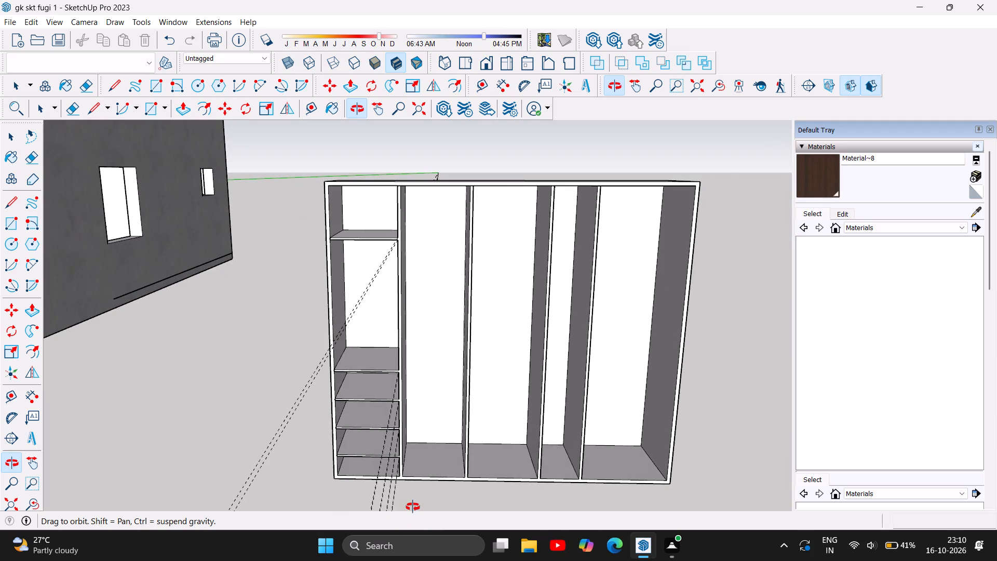
Inspect the four lower shelves and their junctions with the leftmost divider and side panel at close range.
{"action": "scroll", "coordinate": [410, 506], "scroll_direction": "up", "scroll_amount": 2}
{"action": "scroll", "coordinate": [397, 459], "scroll_direction": "up", "scroll_amount": 6}
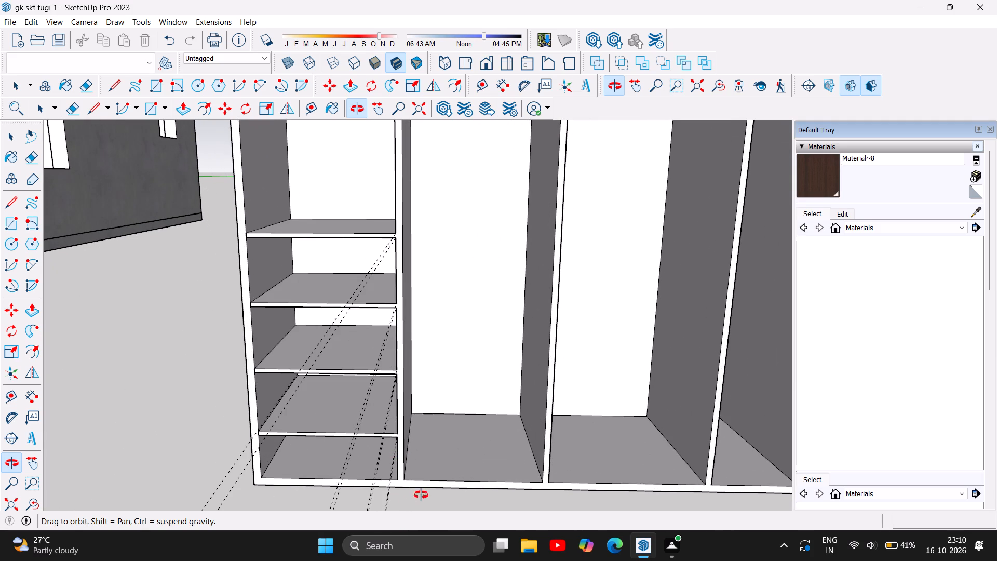
{"action": "left_click_drag", "start_coordinate": [427, 500], "coordinate": [433, 477]}
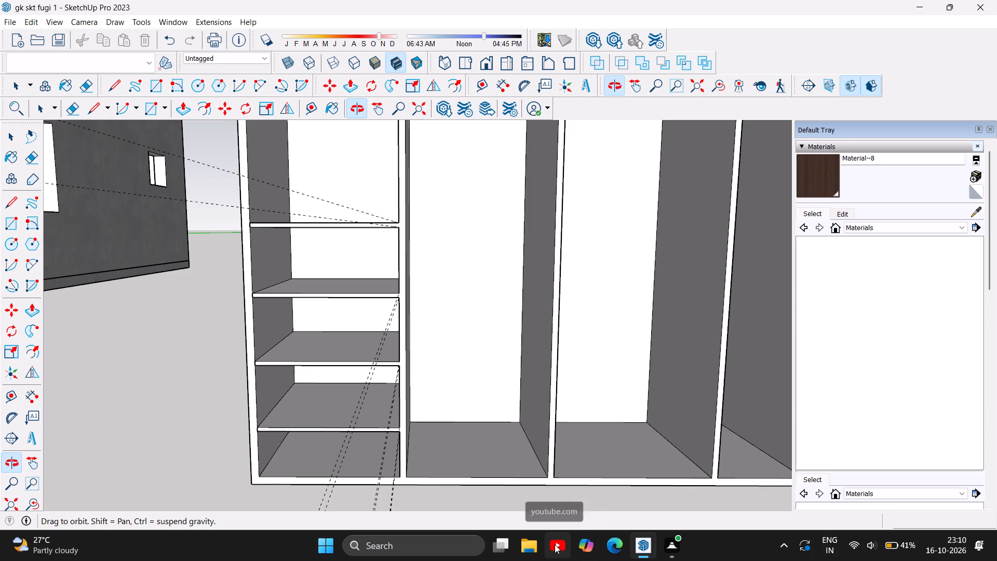
{"action": "scroll", "coordinate": [555, 544], "scroll_direction": "down", "scroll_amount": 1}
{"action": "scroll", "coordinate": [527, 428], "scroll_direction": "down", "scroll_amount": 5}
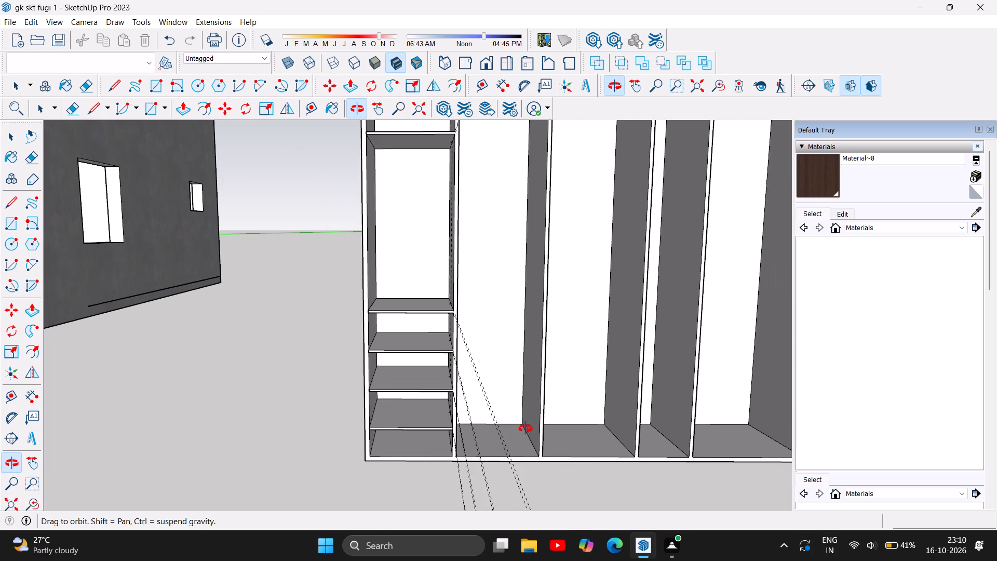
{"action": "left_click_drag", "start_coordinate": [375, 465], "coordinate": [395, 468]}
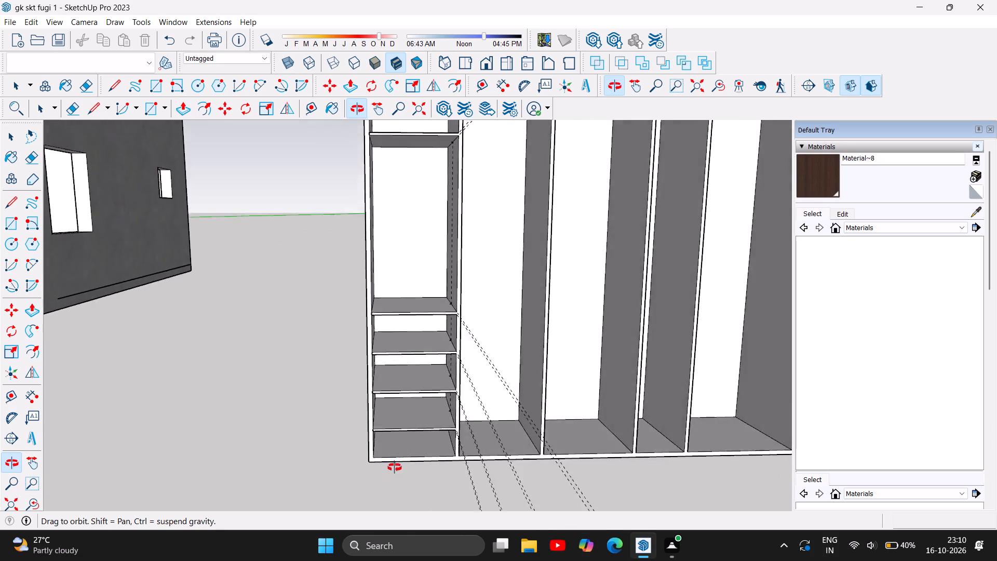
{"action": "left_click_drag", "start_coordinate": [395, 468], "coordinate": [408, 435]}
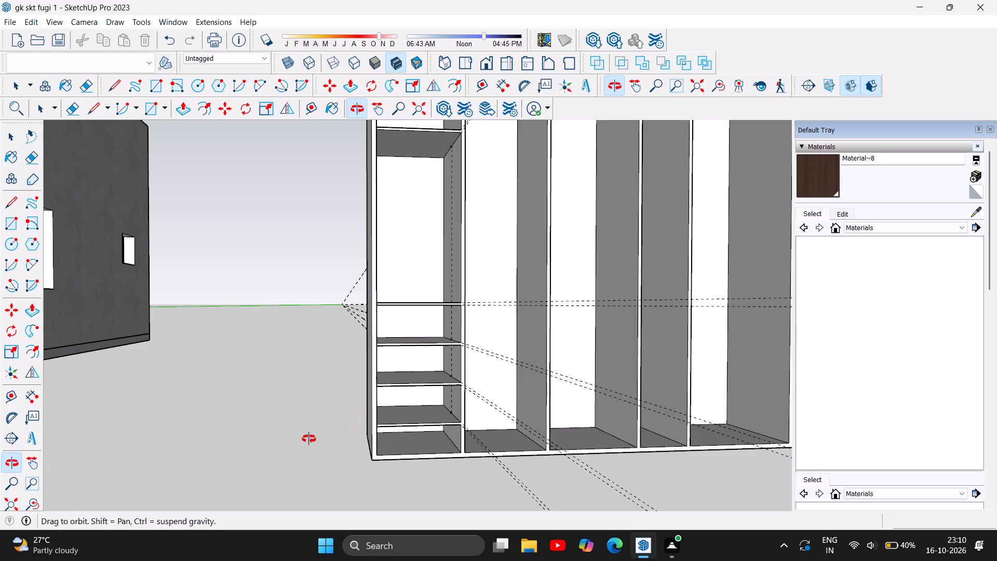
{"action": "left_click_drag", "start_coordinate": [308, 441], "coordinate": [287, 462]}
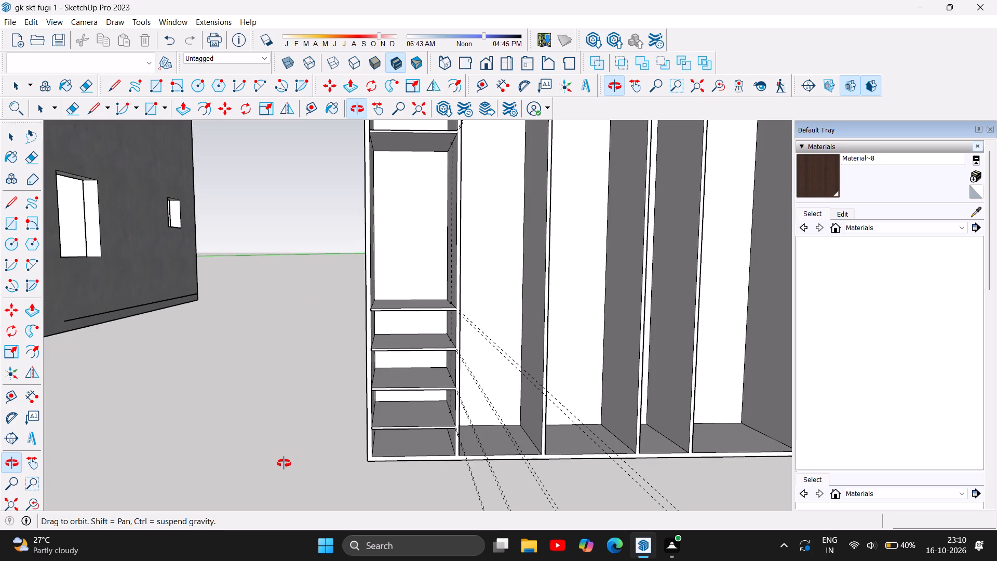
{"action": "left_click_drag", "start_coordinate": [308, 482], "coordinate": [304, 492]}
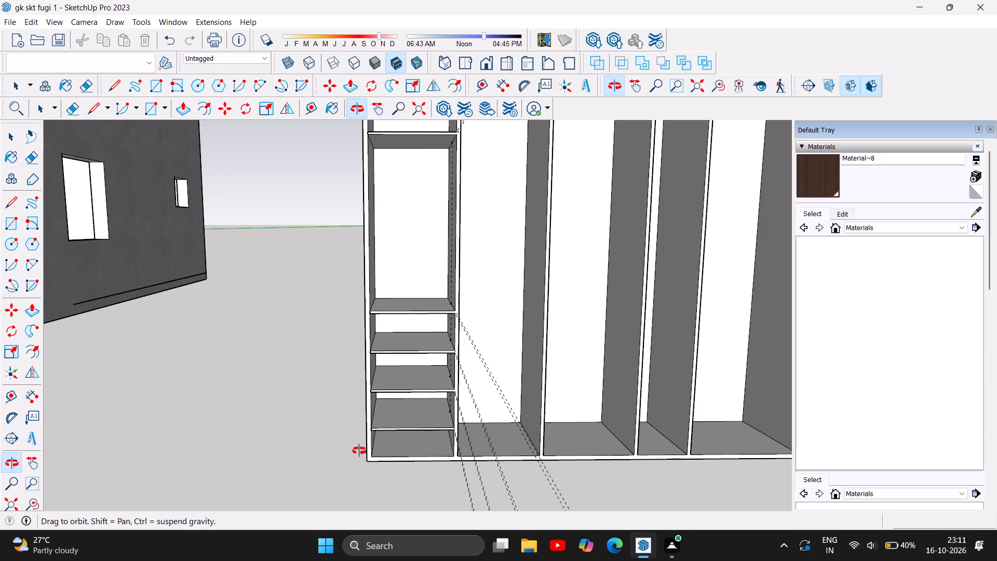
{"action": "scroll", "coordinate": [298, 436], "scroll_direction": "down", "scroll_amount": 6}
{"action": "scroll", "coordinate": [335, 426], "scroll_direction": "up", "scroll_amount": 5}
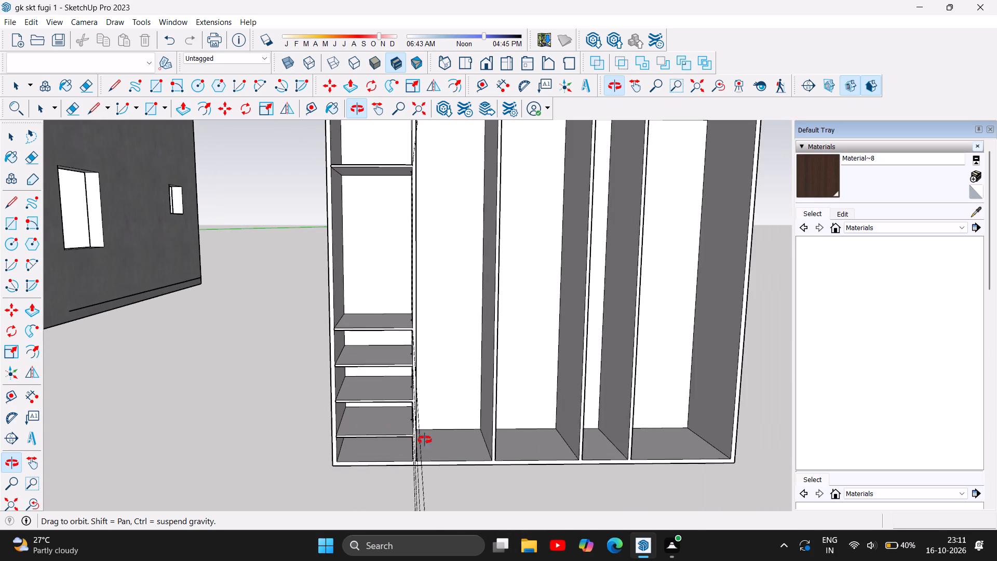
{"action": "scroll", "coordinate": [440, 446], "scroll_direction": "up", "scroll_amount": 7}
{"action": "left_click_drag", "start_coordinate": [449, 457], "coordinate": [394, 444]}
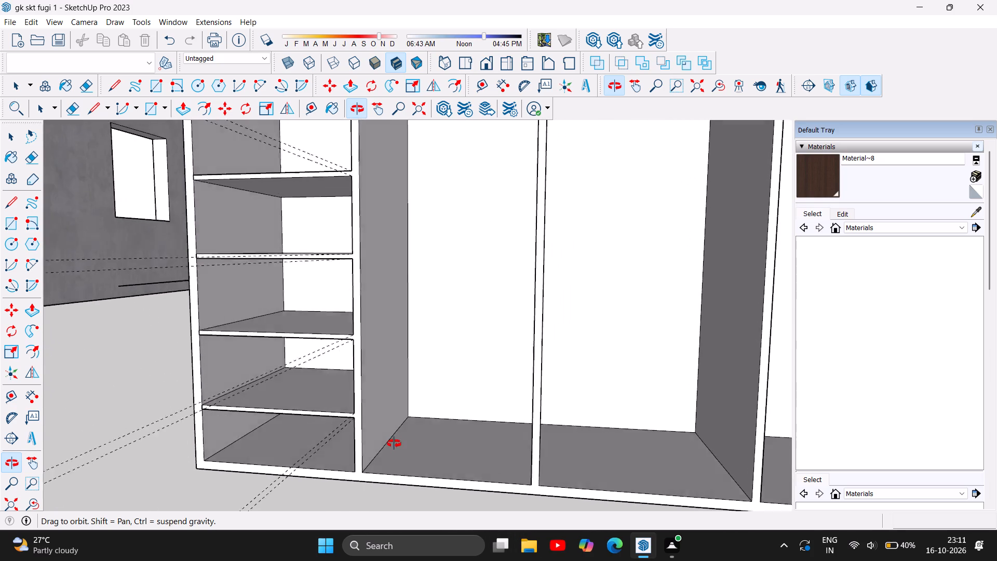
{"action": "left_click_drag", "start_coordinate": [394, 444], "coordinate": [494, 455]}
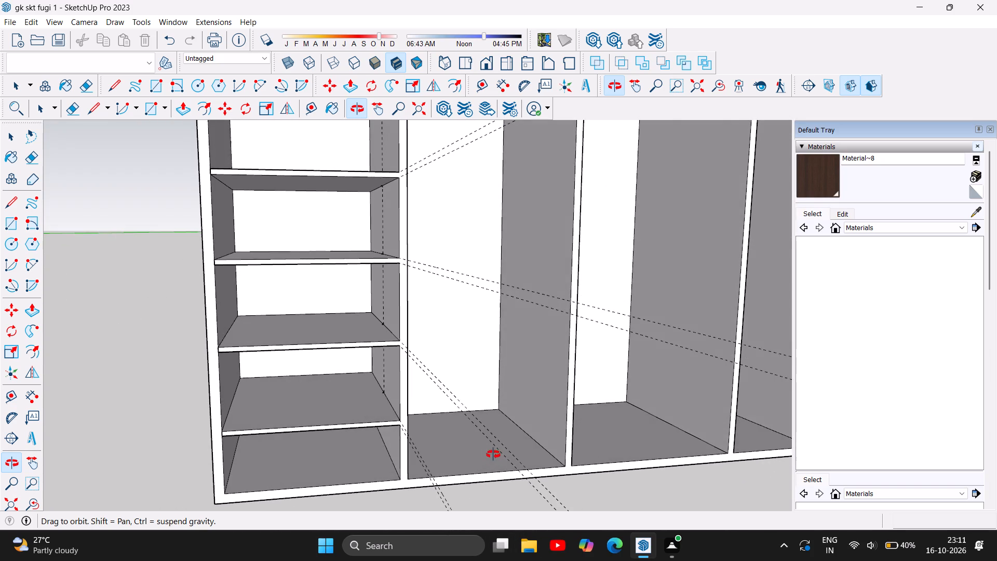
Review the divided box's outer side and the house's front facade, with the box standing beside the house.
{"action": "scroll", "coordinate": [365, 459], "scroll_direction": "down", "scroll_amount": 13}
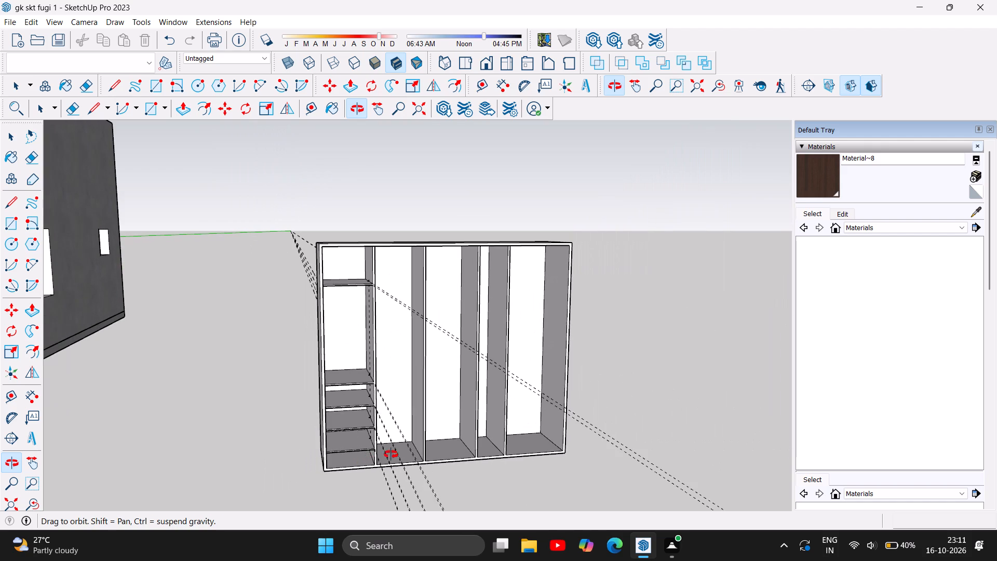
{"action": "left_click_drag", "start_coordinate": [513, 455], "coordinate": [230, 385]}
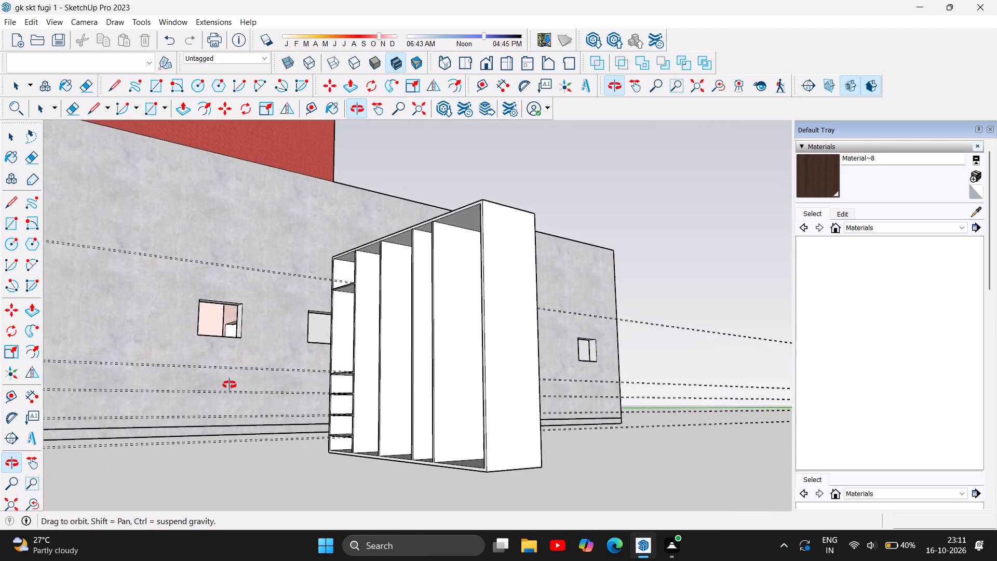
{"action": "left_click_drag", "start_coordinate": [230, 385], "coordinate": [241, 436]}
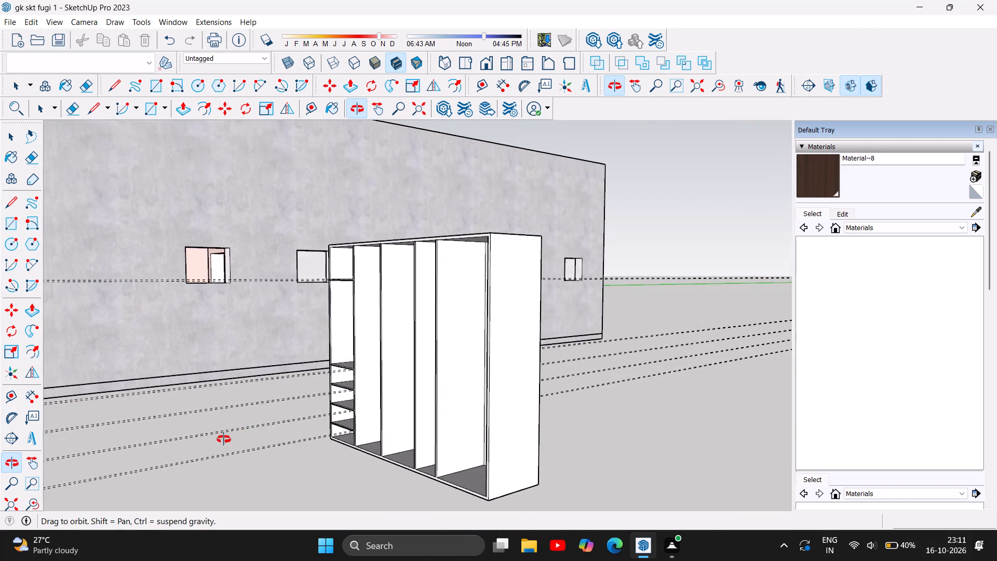
{"action": "scroll", "coordinate": [201, 454], "scroll_direction": "down", "scroll_amount": 14}
{"action": "left_click_drag", "start_coordinate": [72, 408], "coordinate": [229, 427]}
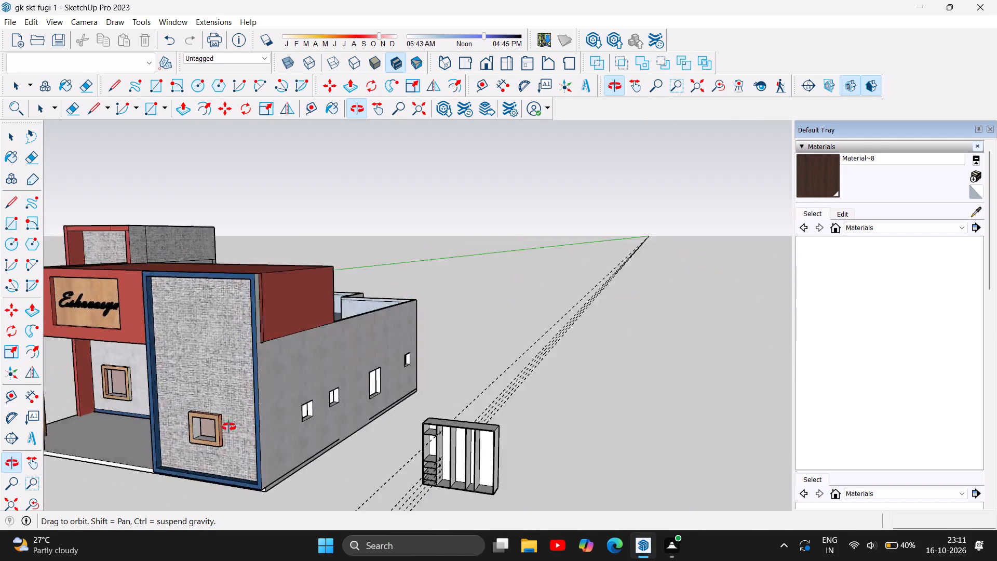
{"action": "left_click_drag", "start_coordinate": [229, 427], "coordinate": [451, 423]}
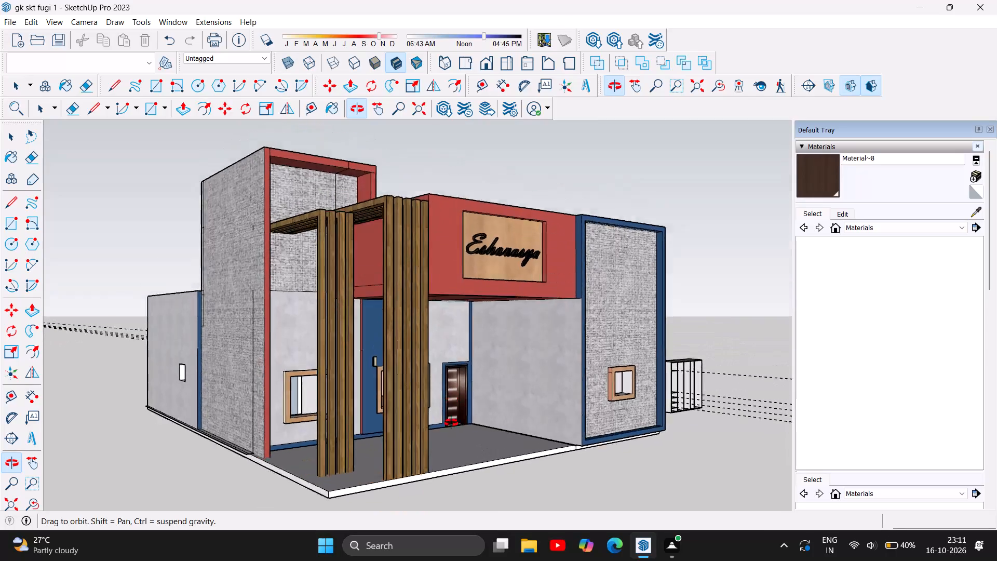
{"action": "left_click_drag", "start_coordinate": [451, 423], "coordinate": [378, 401]}
{"action": "scroll", "coordinate": [378, 401], "scroll_direction": "down", "scroll_amount": 4}
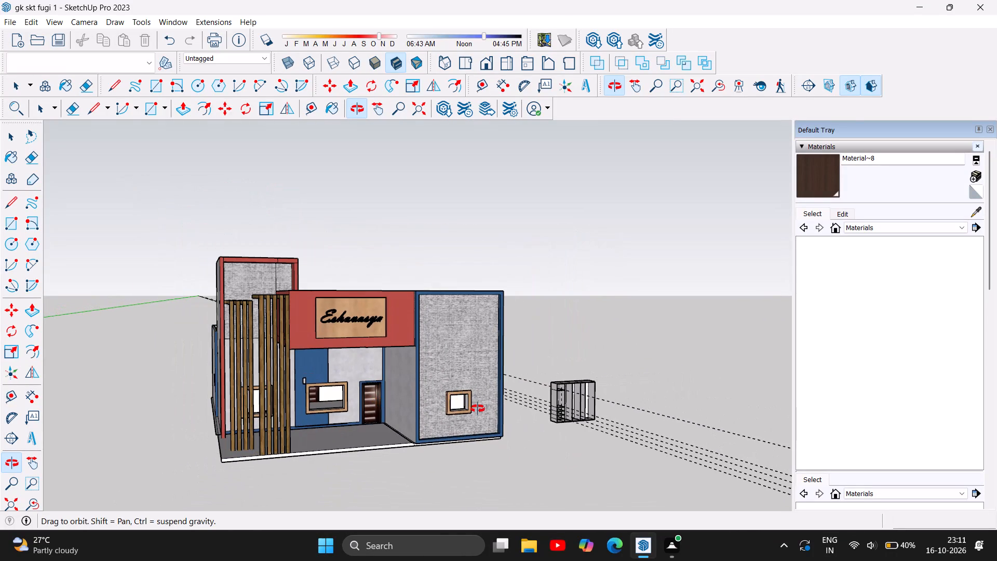
{"action": "scroll", "coordinate": [494, 413], "scroll_direction": "up", "scroll_amount": 3}
{"action": "left_click_drag", "start_coordinate": [525, 474], "coordinate": [555, 462]}
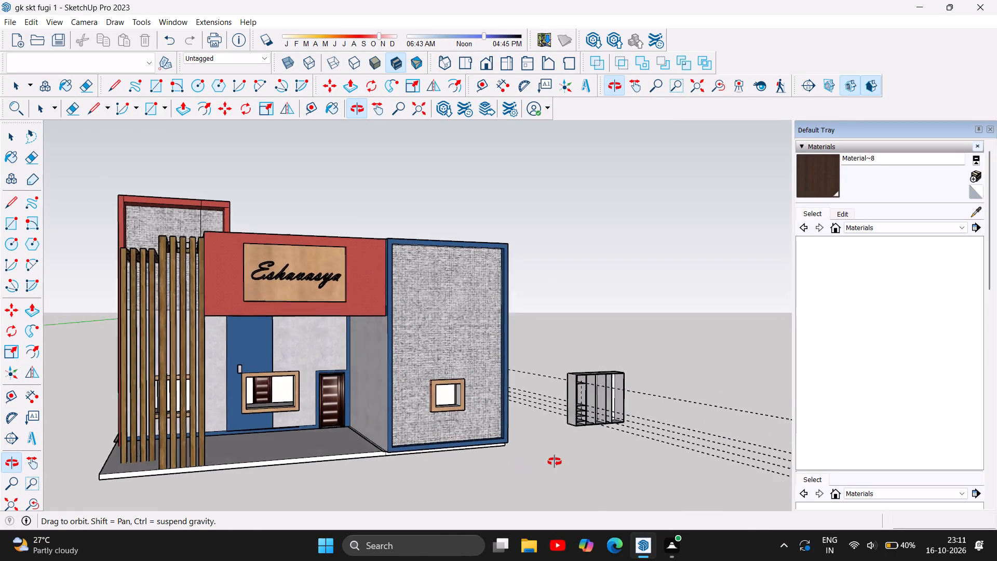
{"action": "left_click_drag", "start_coordinate": [555, 462], "coordinate": [650, 482]}
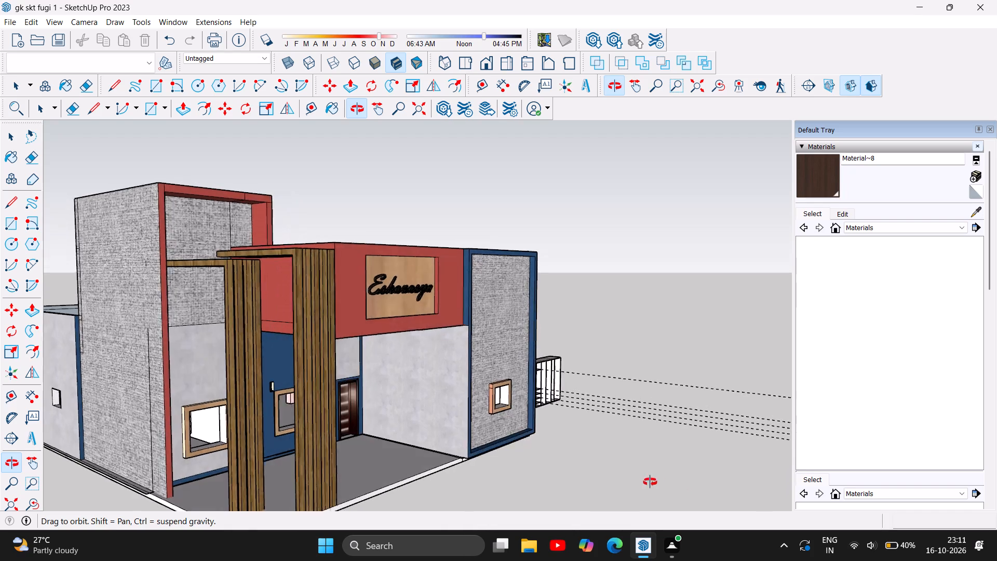
{"action": "left_click_drag", "start_coordinate": [650, 482], "coordinate": [490, 449]}
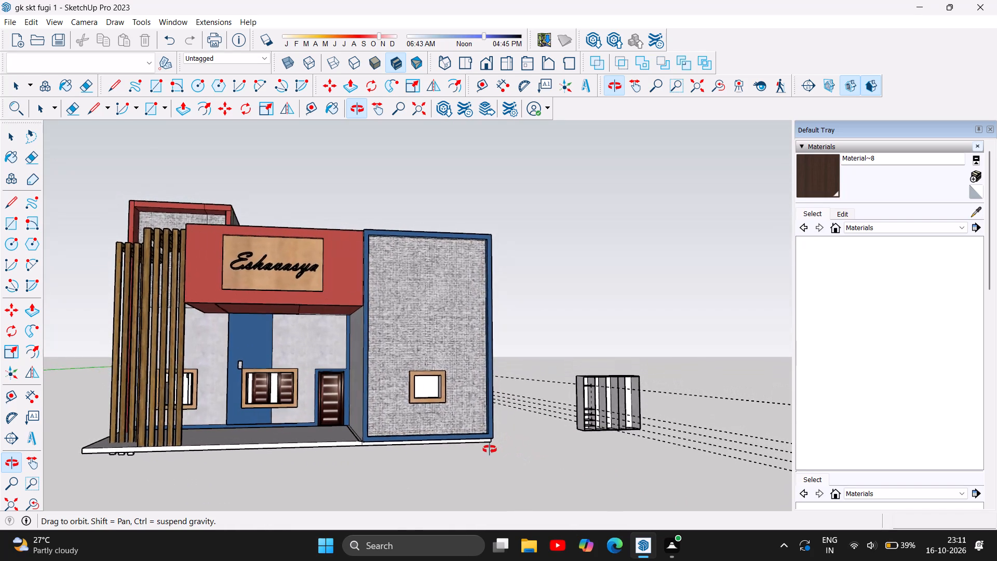
{"action": "left_click_drag", "start_coordinate": [490, 449], "coordinate": [514, 477]}
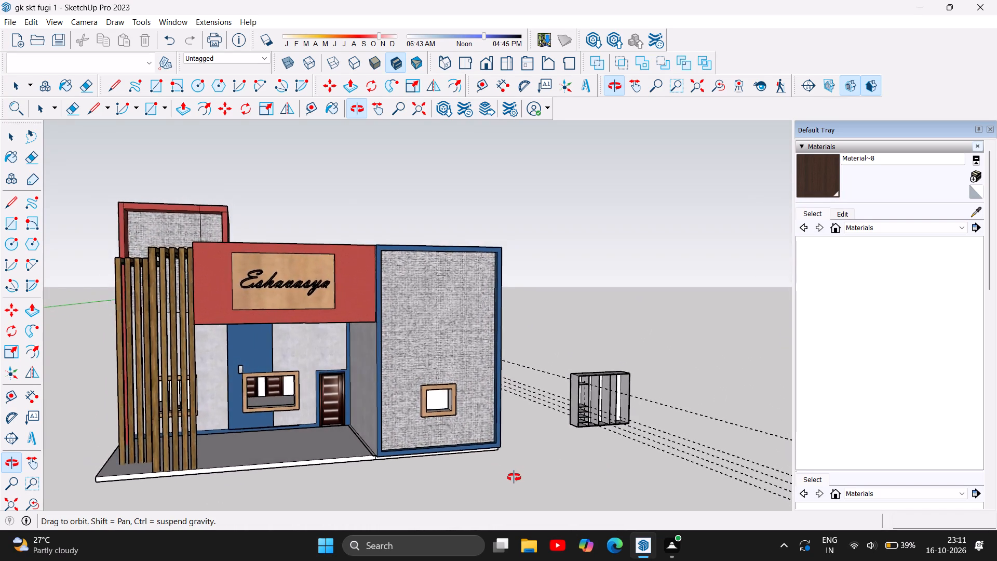
{"action": "left_click_drag", "start_coordinate": [514, 477], "coordinate": [600, 485]}
{"action": "scroll", "coordinate": [608, 447], "scroll_direction": "down", "scroll_amount": 6}
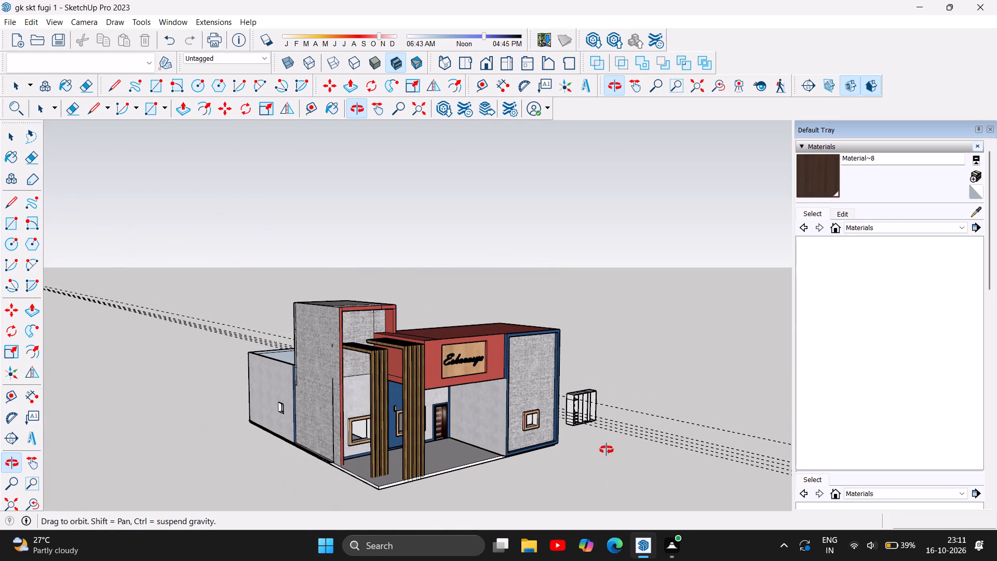
{"action": "scroll", "coordinate": [594, 462], "scroll_direction": "up", "scroll_amount": 4}
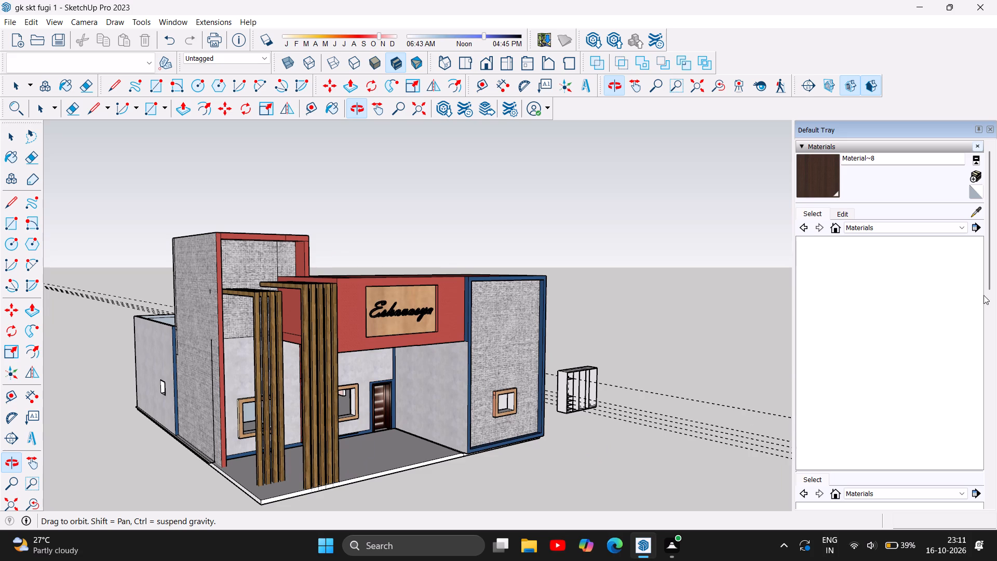
Review the house's front facade and window side wall from several angles, with the divided box standing beside it.
{"action": "left_click_drag", "start_coordinate": [987, 273], "coordinate": [988, 253]}
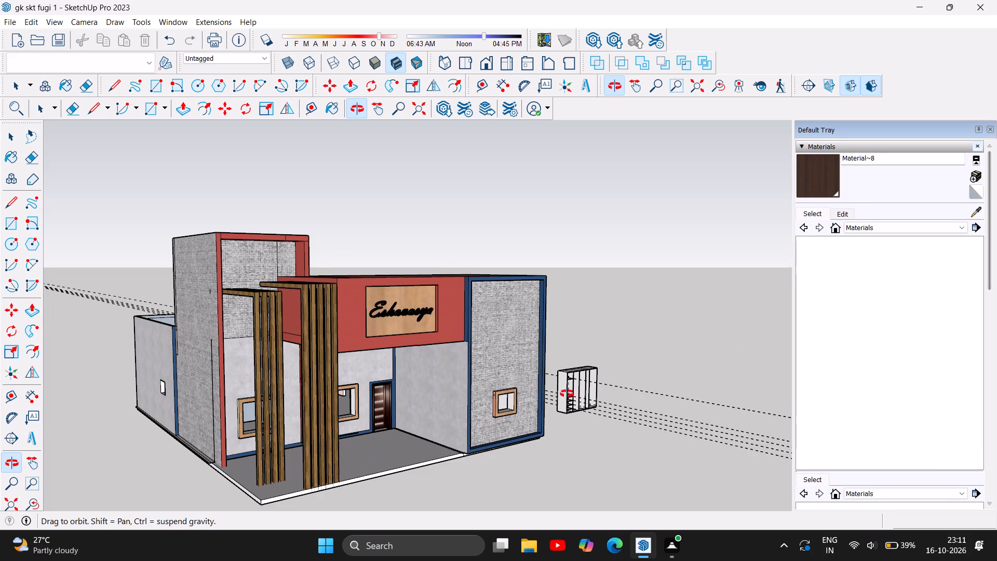
{"action": "left_click_drag", "start_coordinate": [580, 439], "coordinate": [597, 445]}
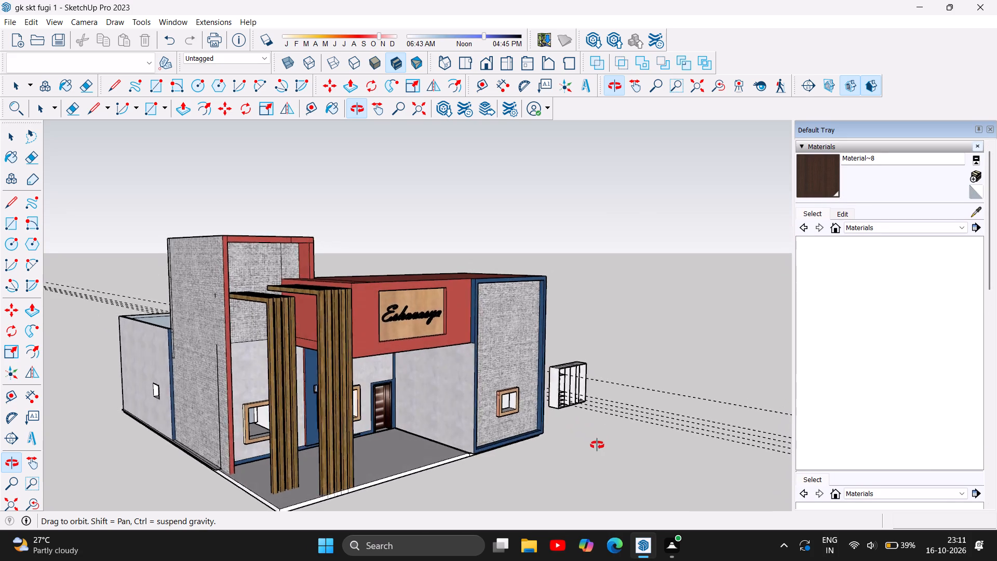
{"action": "left_click_drag", "start_coordinate": [597, 445], "coordinate": [309, 415]}
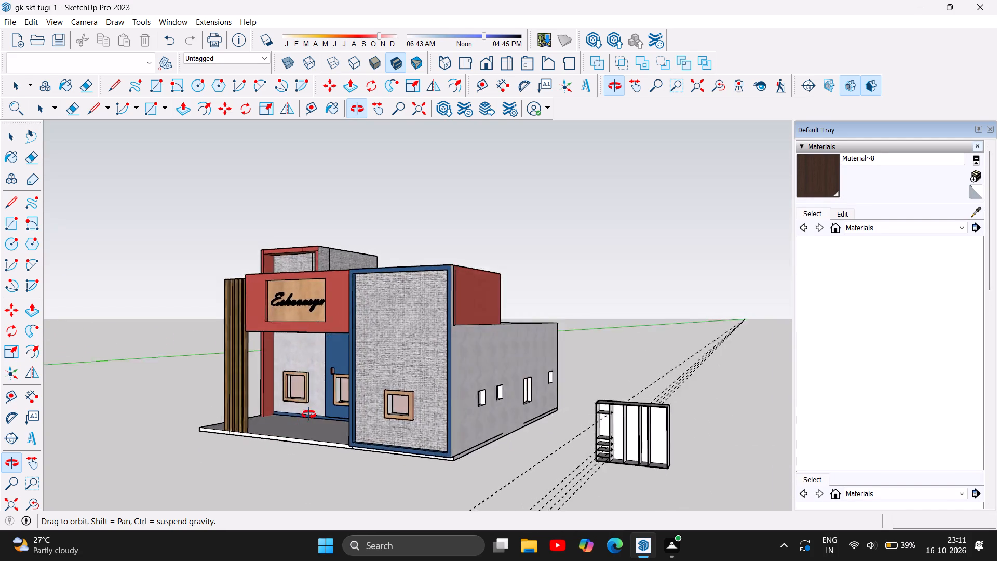
{"action": "left_click_drag", "start_coordinate": [309, 415], "coordinate": [505, 441]}
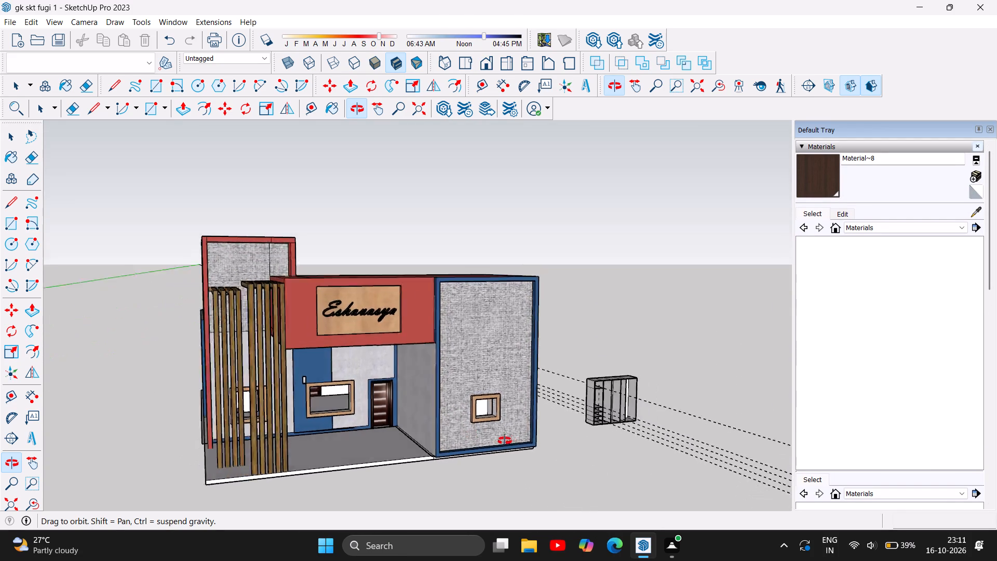
{"action": "left_click_drag", "start_coordinate": [505, 441], "coordinate": [533, 443]}
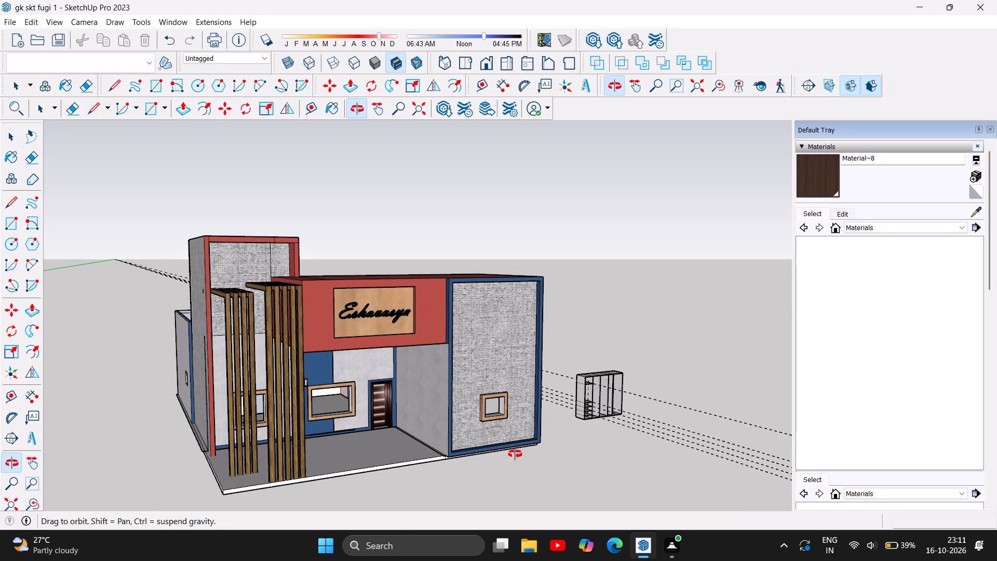
{"action": "left_click_drag", "start_coordinate": [556, 472], "coordinate": [528, 465]}
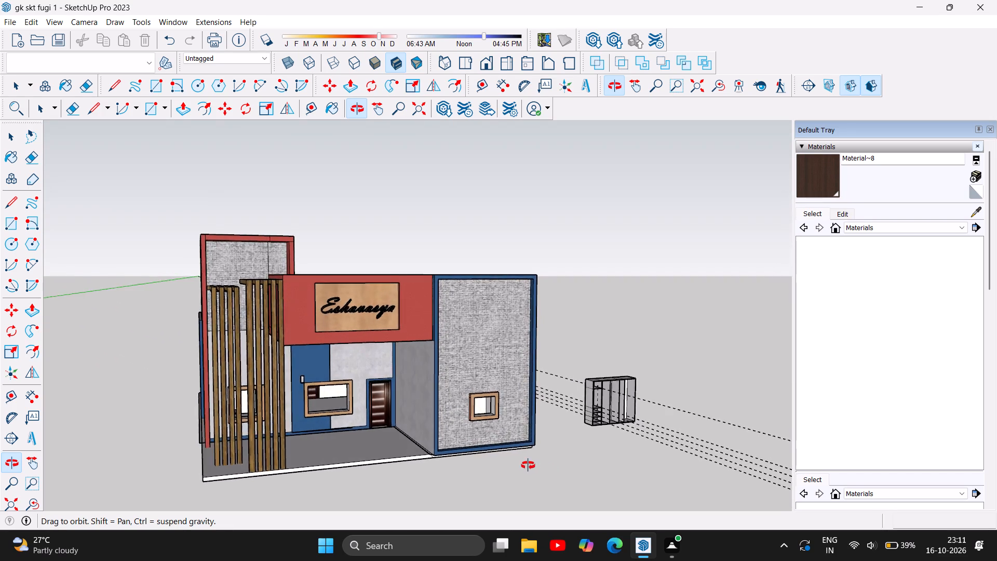
{"action": "left_click_drag", "start_coordinate": [528, 465], "coordinate": [503, 470]}
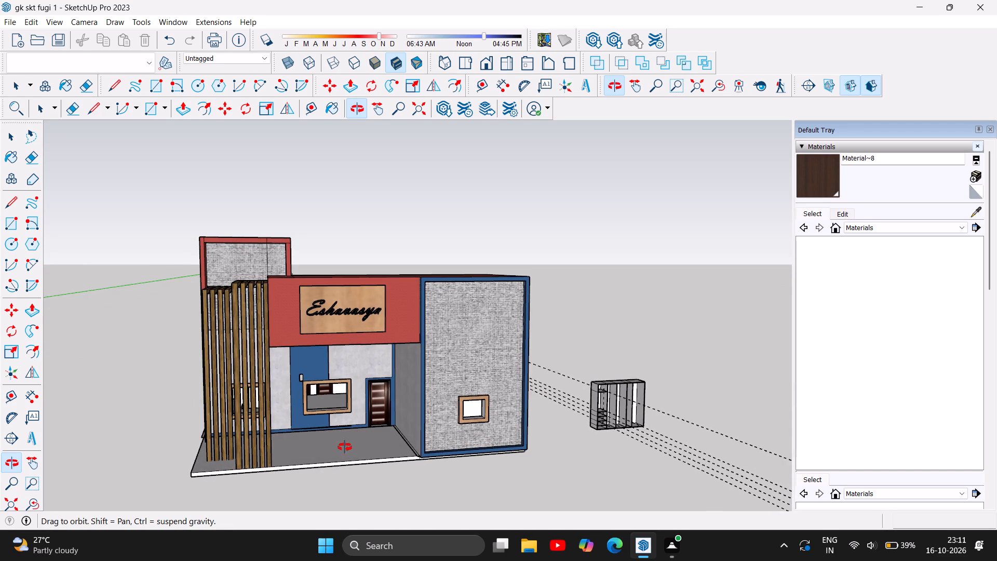
{"action": "left_click_drag", "start_coordinate": [343, 458], "coordinate": [407, 469]}
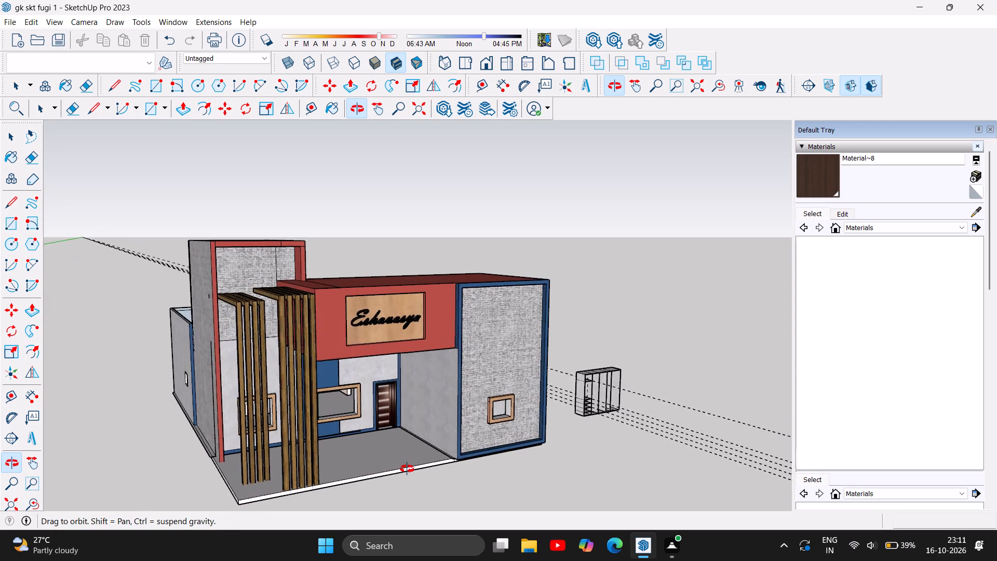
{"action": "left_click_drag", "start_coordinate": [407, 469], "coordinate": [393, 457]}
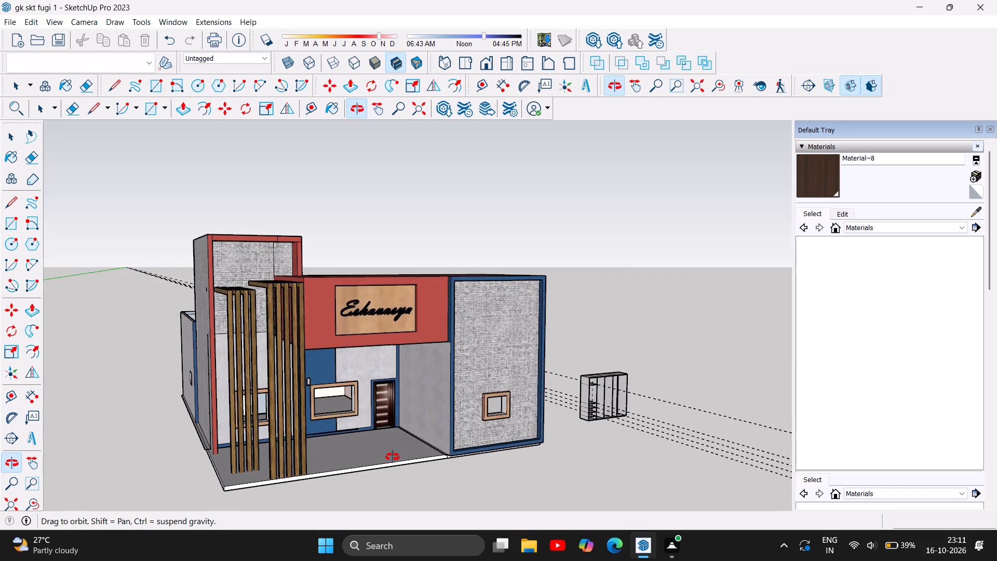
{"action": "left_click_drag", "start_coordinate": [393, 457], "coordinate": [383, 455]}
{"action": "left_click_drag", "start_coordinate": [398, 492], "coordinate": [414, 481]}
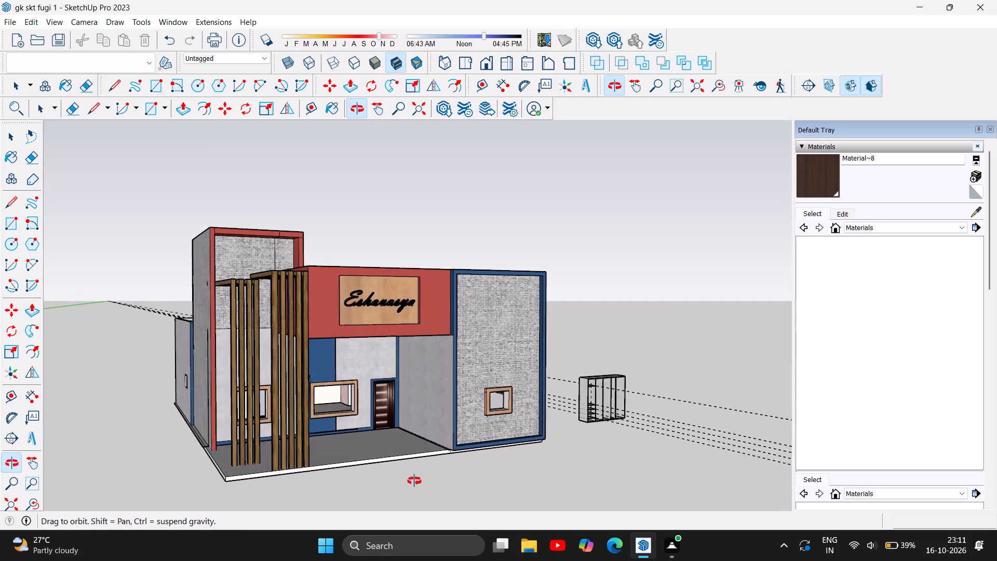
{"action": "left_click_drag", "start_coordinate": [414, 481], "coordinate": [372, 474]}
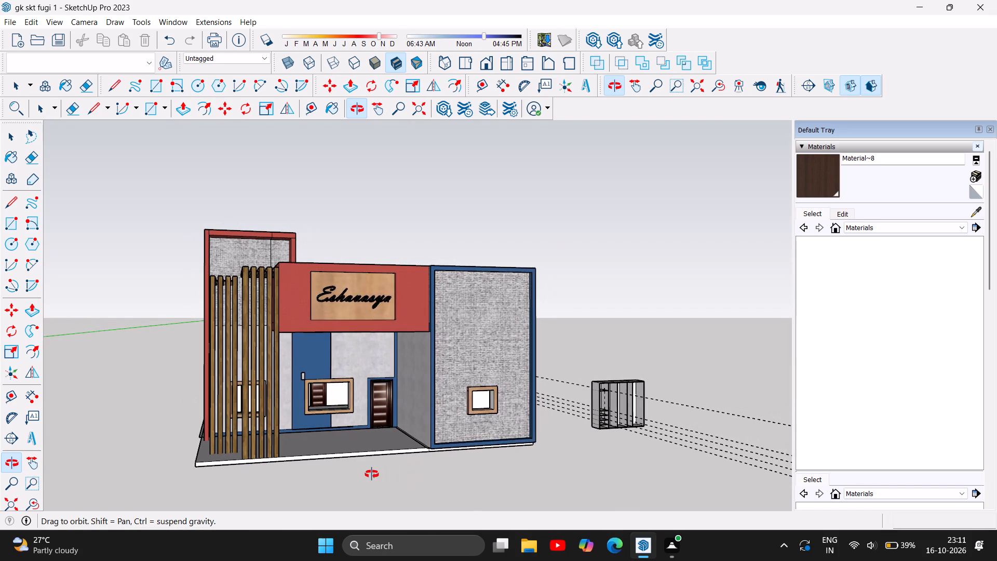
{"action": "left_click_drag", "start_coordinate": [372, 474], "coordinate": [403, 482]}
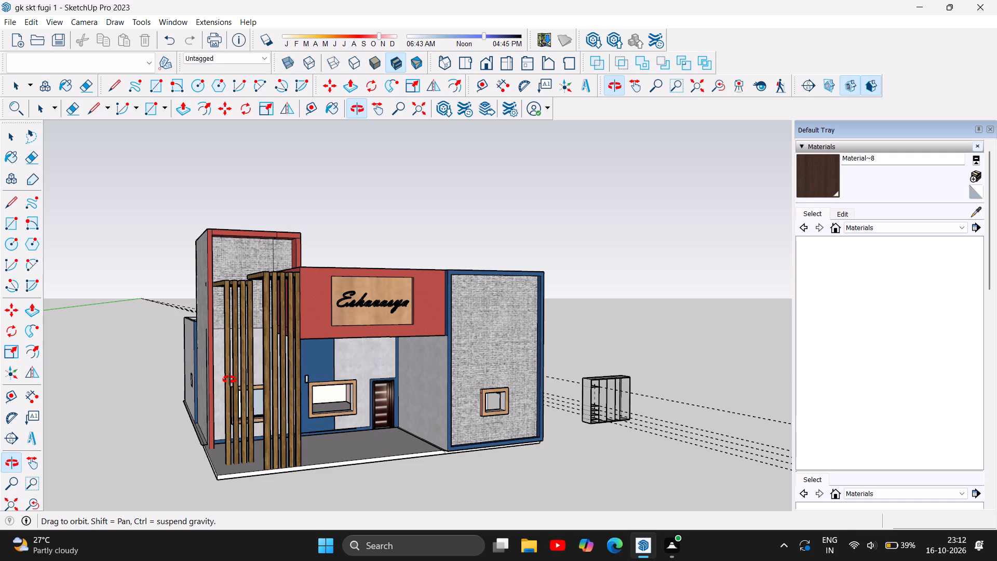
Inspect the two wooden slat frames at close range where they meet the tower and the red fascia.
{"action": "left_click_drag", "start_coordinate": [180, 383], "coordinate": [265, 423]}
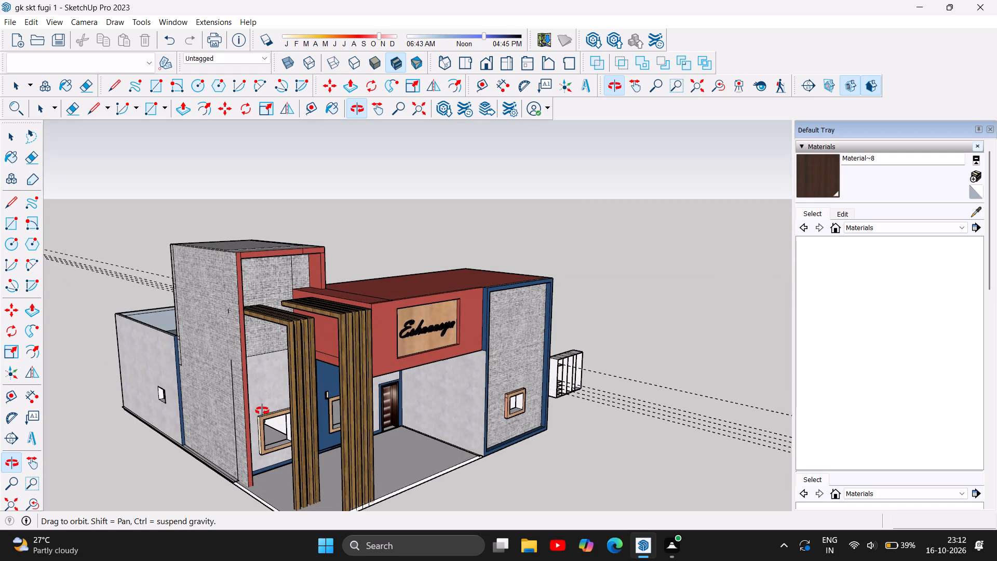
{"action": "scroll", "coordinate": [286, 332], "scroll_direction": "up", "scroll_amount": 4}
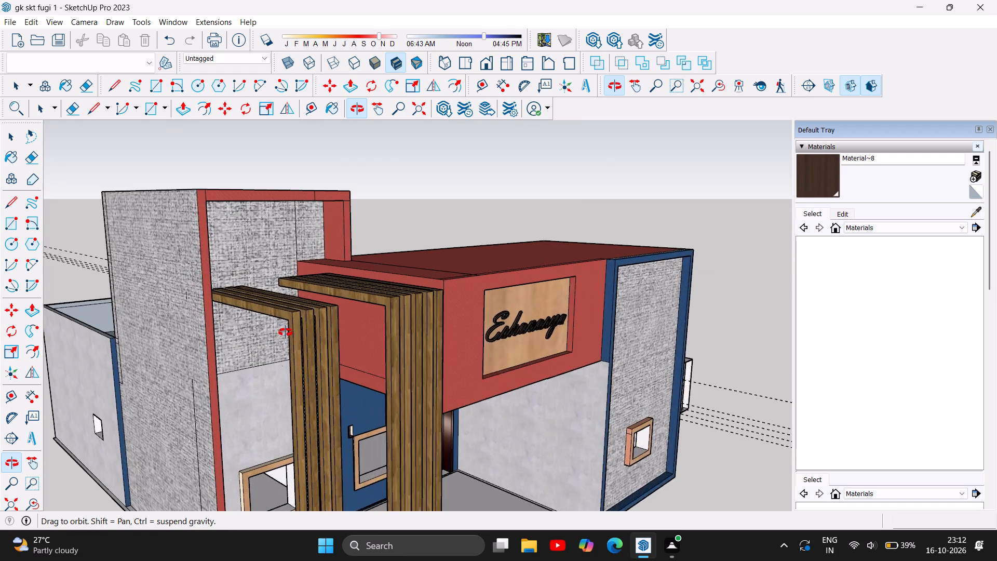
{"action": "scroll", "coordinate": [286, 332], "scroll_direction": "up", "scroll_amount": 2}
{"action": "scroll", "coordinate": [347, 315], "scroll_direction": "up", "scroll_amount": 11}
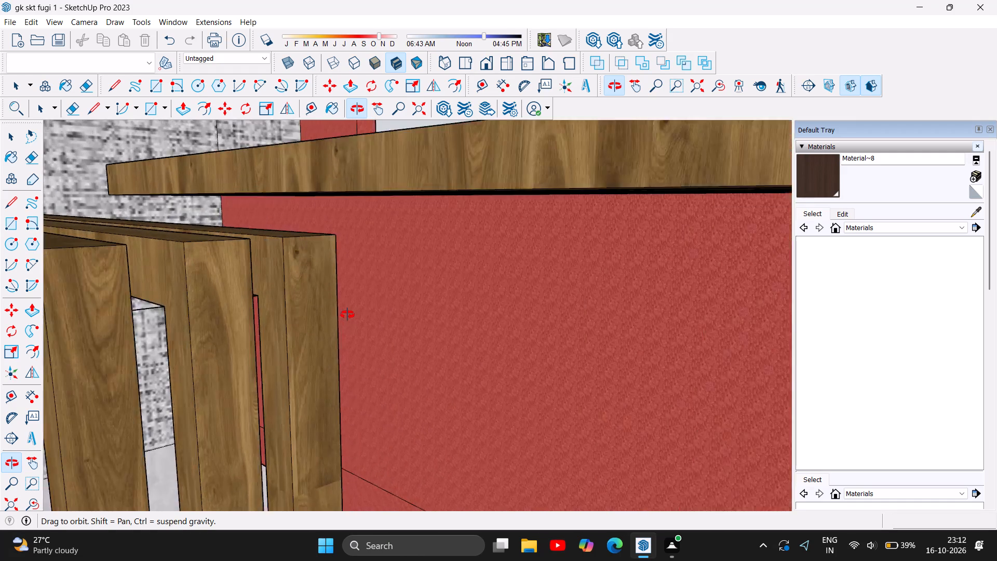
{"action": "scroll", "coordinate": [347, 315], "scroll_direction": "up", "scroll_amount": 1}
{"action": "scroll", "coordinate": [322, 323], "scroll_direction": "down", "scroll_amount": 10}
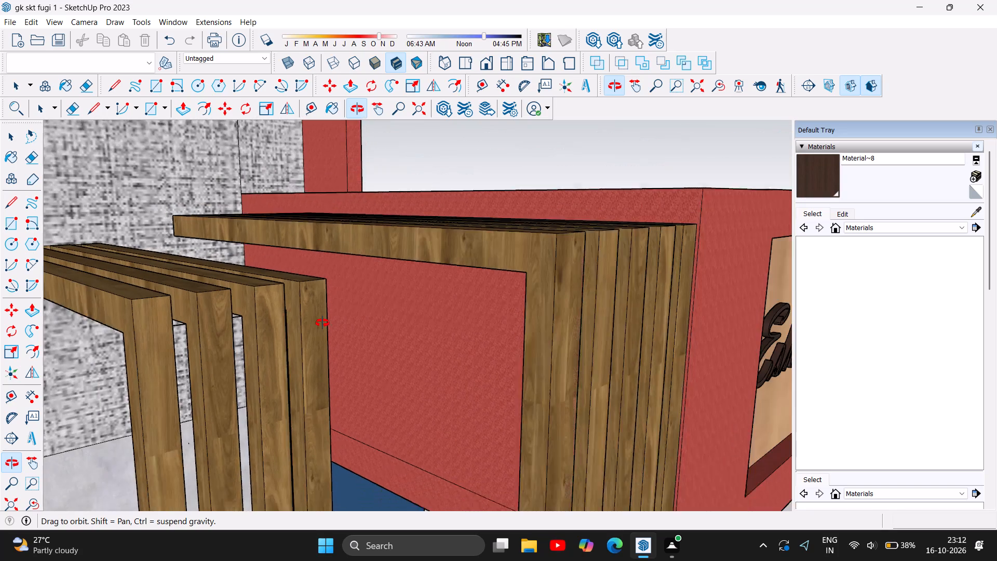
{"action": "scroll", "coordinate": [322, 323], "scroll_direction": "down", "scroll_amount": 16}
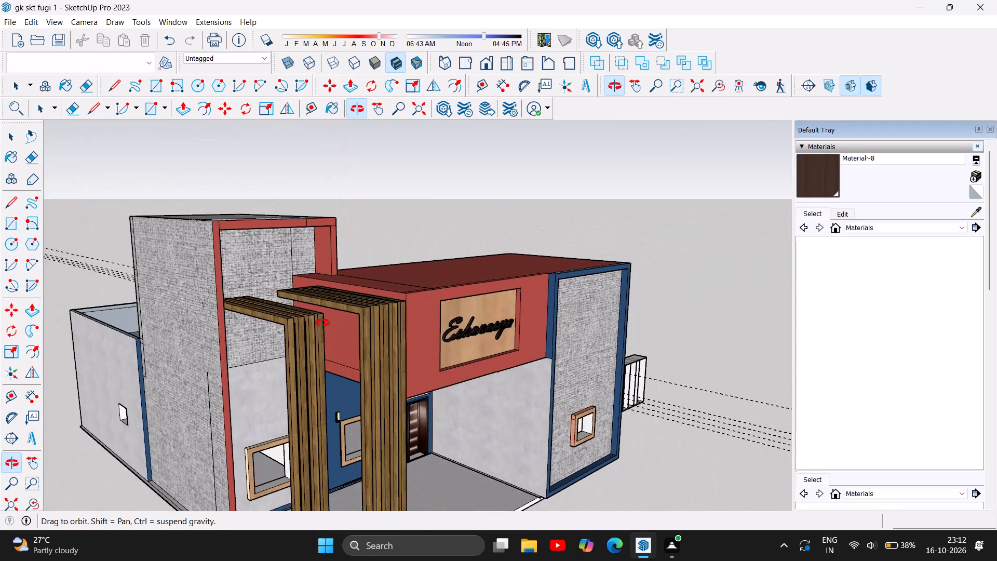
{"action": "scroll", "coordinate": [322, 323], "scroll_direction": "down", "scroll_amount": 10}
Examine the house's side wall, the porch with its red canopy underside, and the front facade with the Eshavasya sign.
{"action": "left_click_drag", "start_coordinate": [307, 433], "coordinate": [313, 430]}
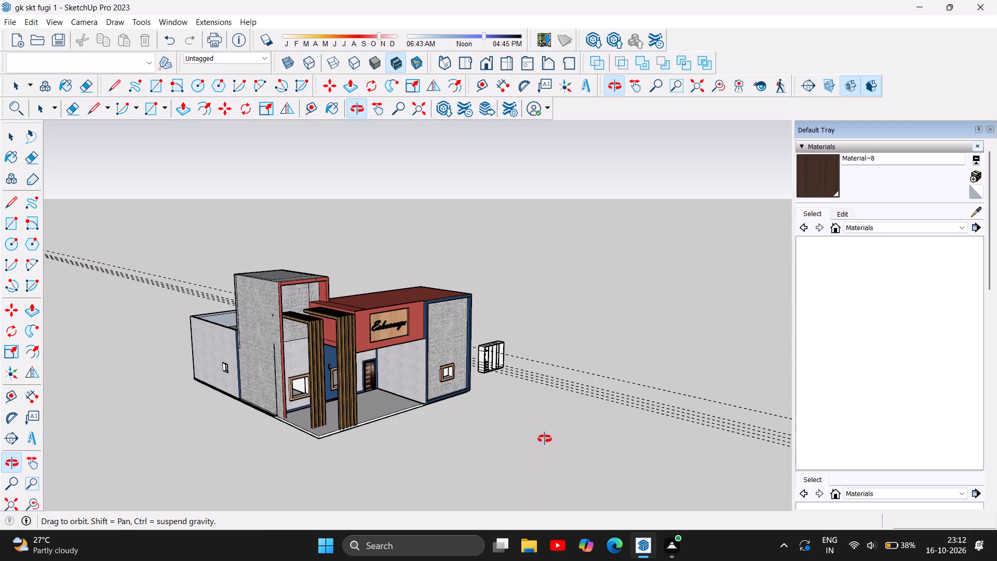
{"action": "scroll", "coordinate": [533, 437], "scroll_direction": "down", "scroll_amount": 4}
{"action": "scroll", "coordinate": [448, 398], "scroll_direction": "up", "scroll_amount": 6}
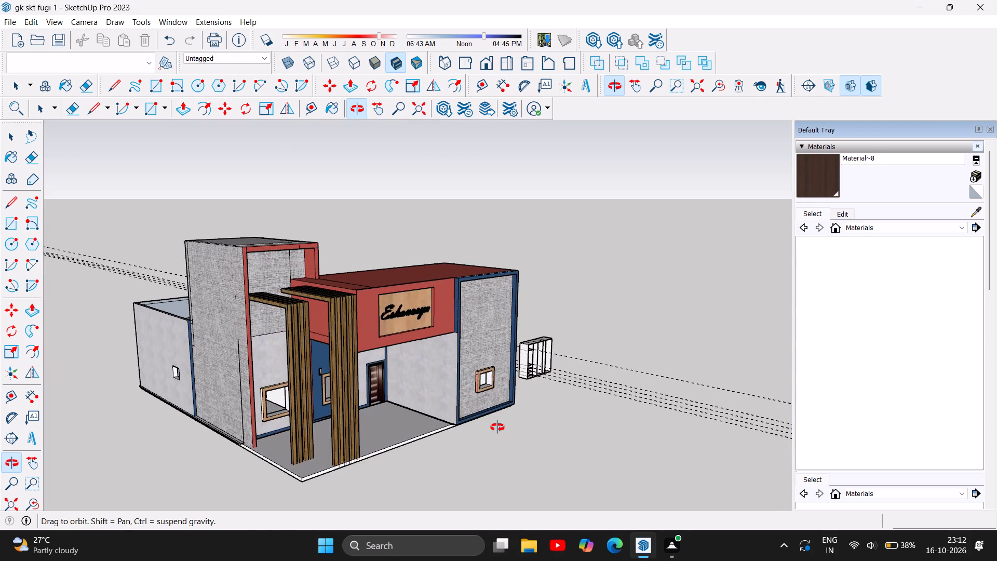
{"action": "scroll", "coordinate": [497, 428], "scroll_direction": "up", "scroll_amount": 5}
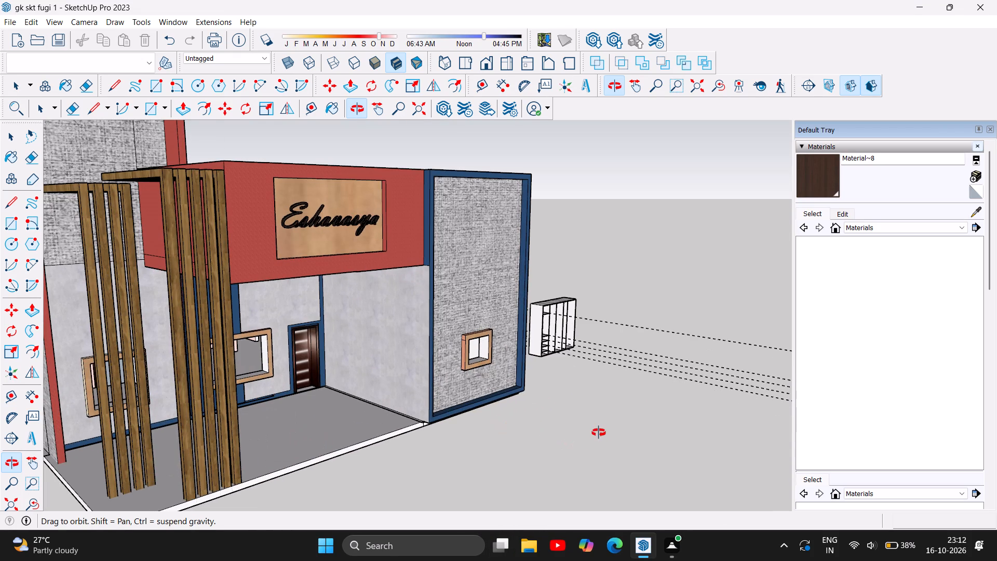
{"action": "left_click_drag", "start_coordinate": [599, 433], "coordinate": [233, 390]}
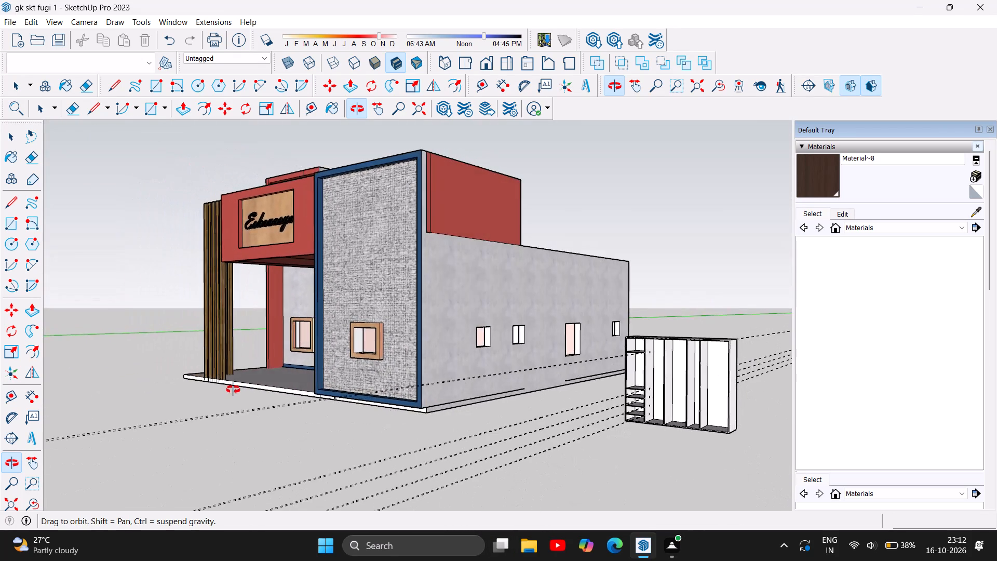
{"action": "left_click_drag", "start_coordinate": [233, 390], "coordinate": [447, 470]}
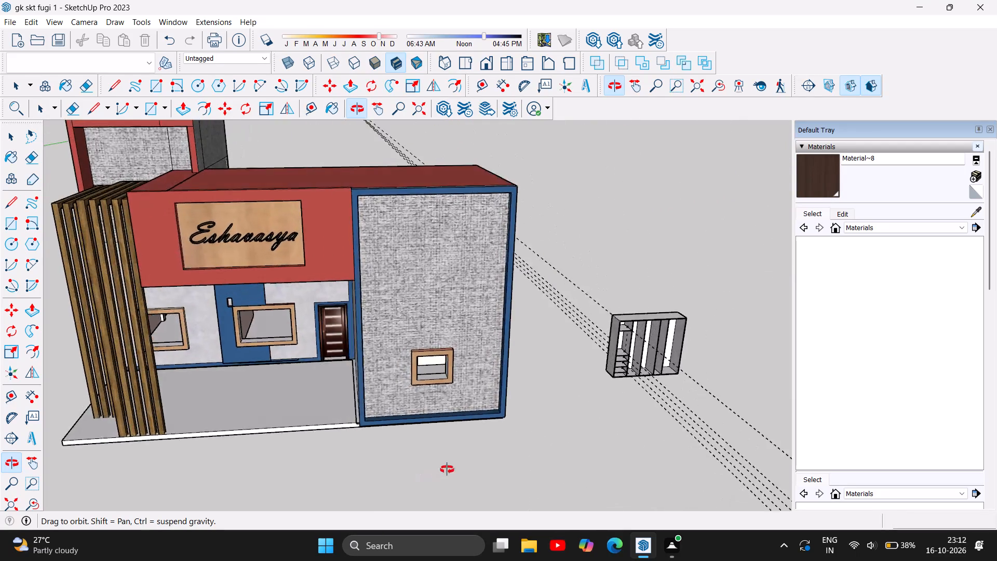
{"action": "left_click_drag", "start_coordinate": [447, 470], "coordinate": [770, 405]}
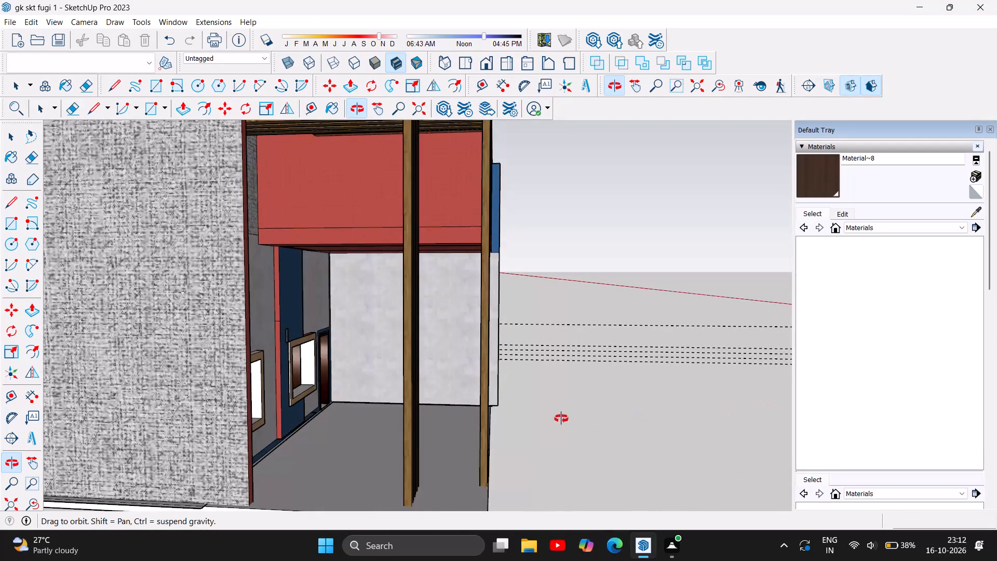
{"action": "left_click_drag", "start_coordinate": [556, 426], "coordinate": [554, 396]}
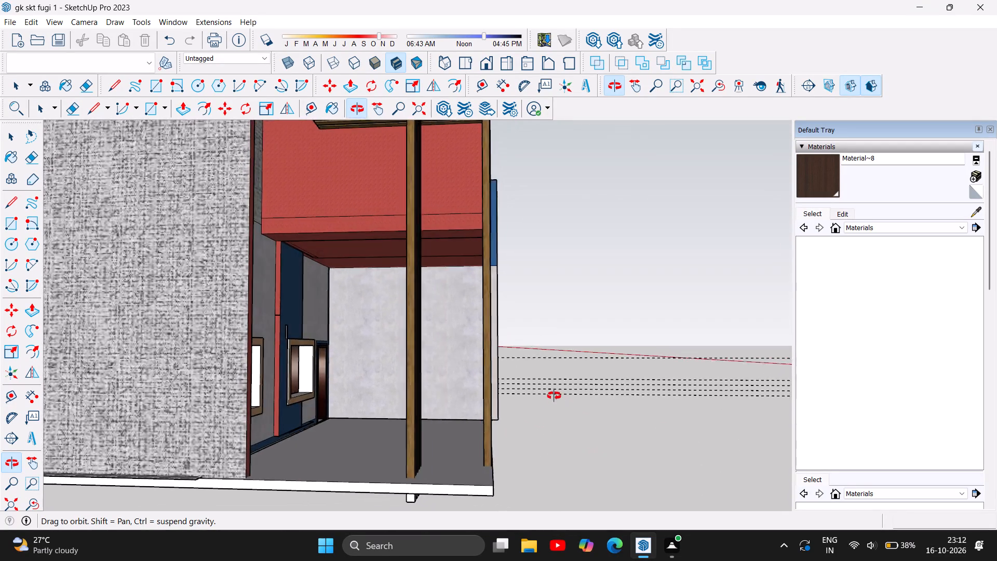
{"action": "left_click_drag", "start_coordinate": [554, 396], "coordinate": [212, 388]}
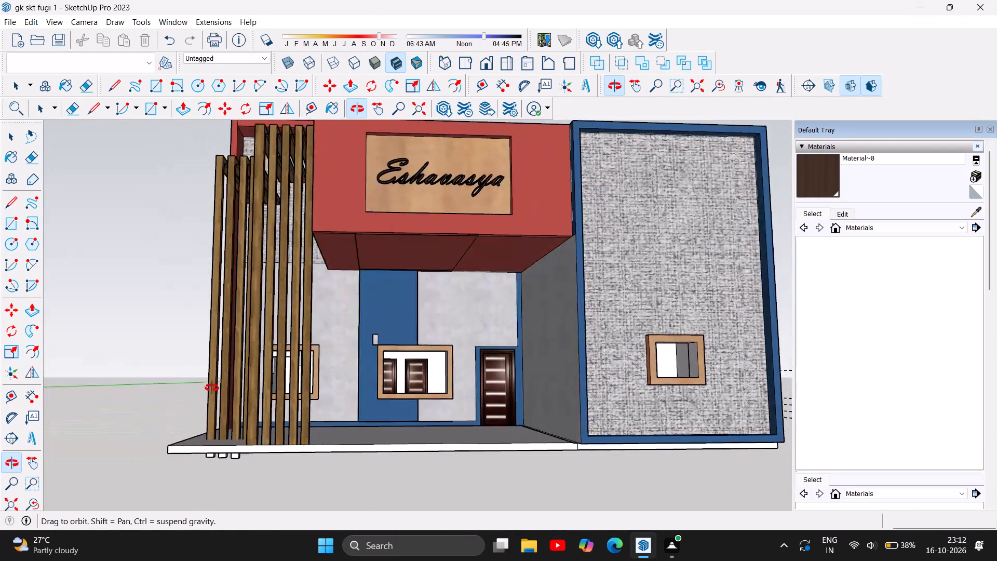
{"action": "left_click_drag", "start_coordinate": [212, 388], "coordinate": [227, 432]}
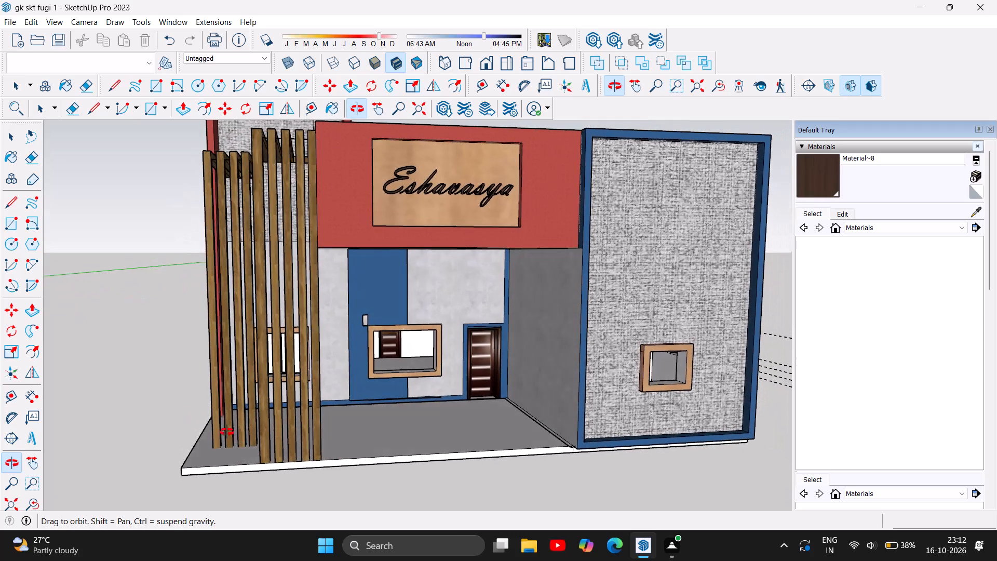
{"action": "left_click_drag", "start_coordinate": [227, 432], "coordinate": [226, 432]}
{"action": "scroll", "coordinate": [270, 417], "scroll_direction": "down", "scroll_amount": 4}
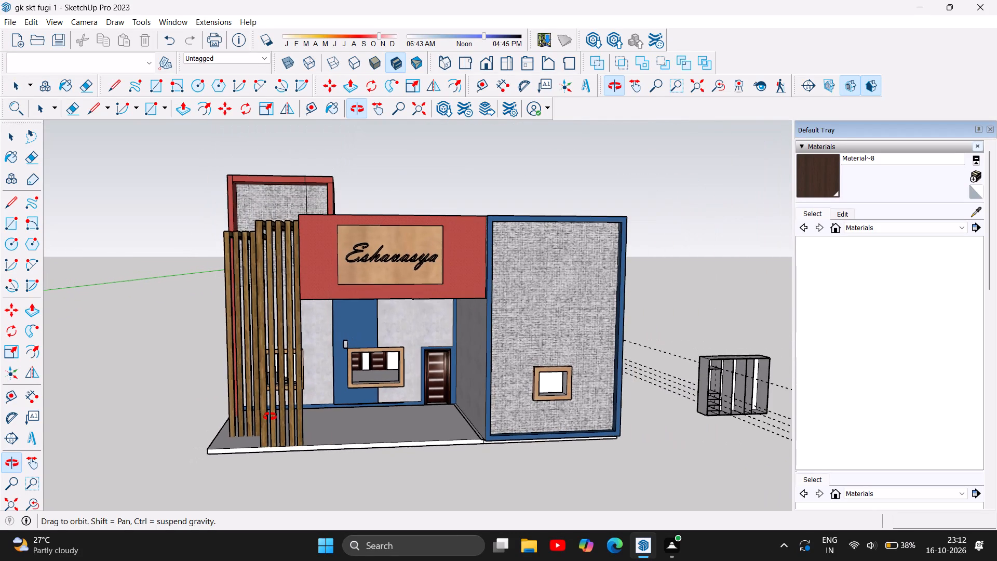
{"action": "scroll", "coordinate": [270, 417], "scroll_direction": "down", "scroll_amount": 6}
Inspect the tower roof, the red canopy roof and the tops of the wooden slats from above.
{"action": "left_click_drag", "start_coordinate": [312, 386], "coordinate": [326, 424]}
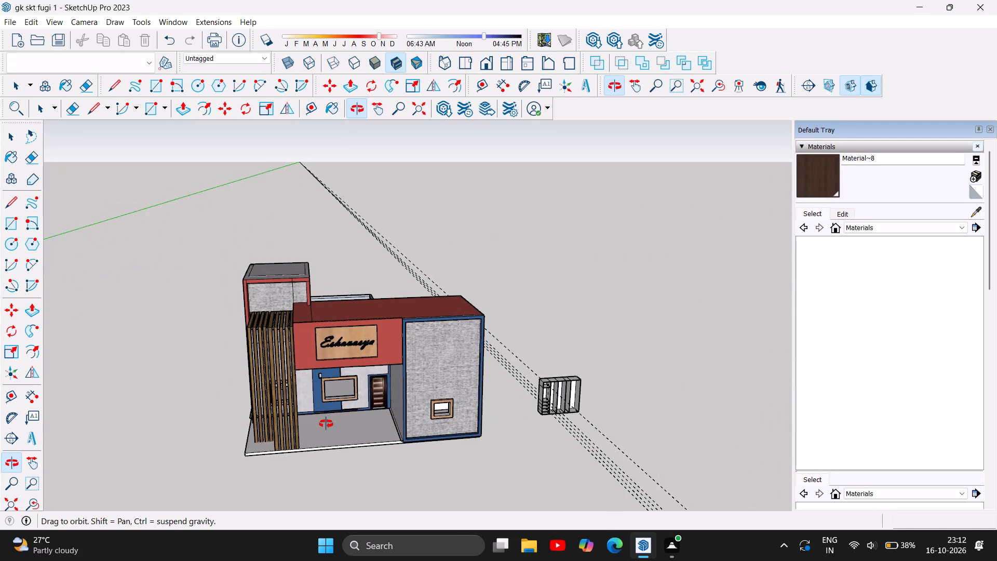
{"action": "left_click_drag", "start_coordinate": [326, 424], "coordinate": [326, 426]}
{"action": "scroll", "coordinate": [279, 299], "scroll_direction": "up", "scroll_amount": 12}
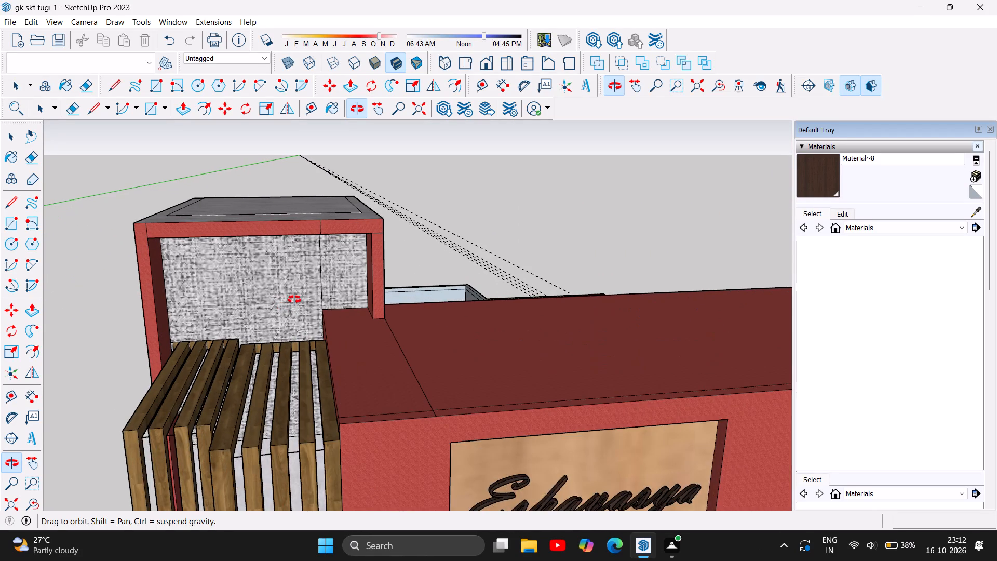
{"action": "scroll", "coordinate": [297, 298], "scroll_direction": "up", "scroll_amount": 4}
{"action": "scroll", "coordinate": [271, 340], "scroll_direction": "down", "scroll_amount": 5}
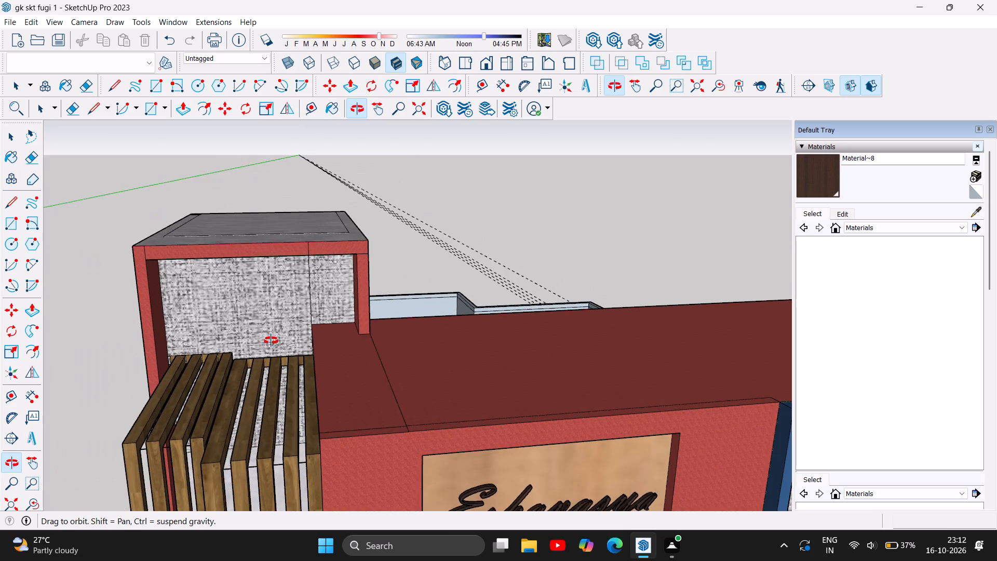
{"action": "scroll", "coordinate": [271, 341], "scroll_direction": "down", "scroll_amount": 15}
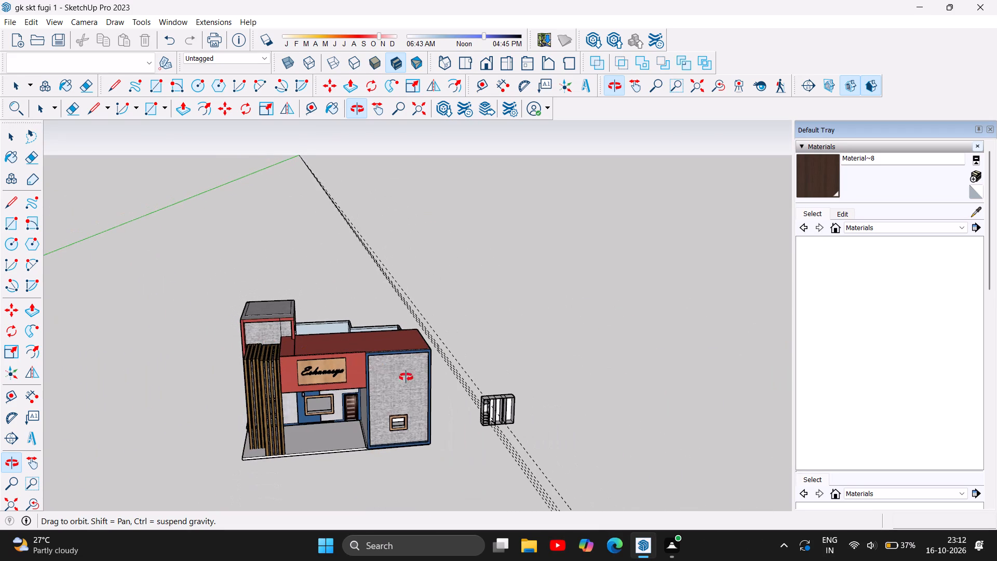
Examine the front facade and, through the porch window, the interior room with its two dark panelled doors.
{"action": "left_click_drag", "start_coordinate": [462, 435], "coordinate": [560, 385]}
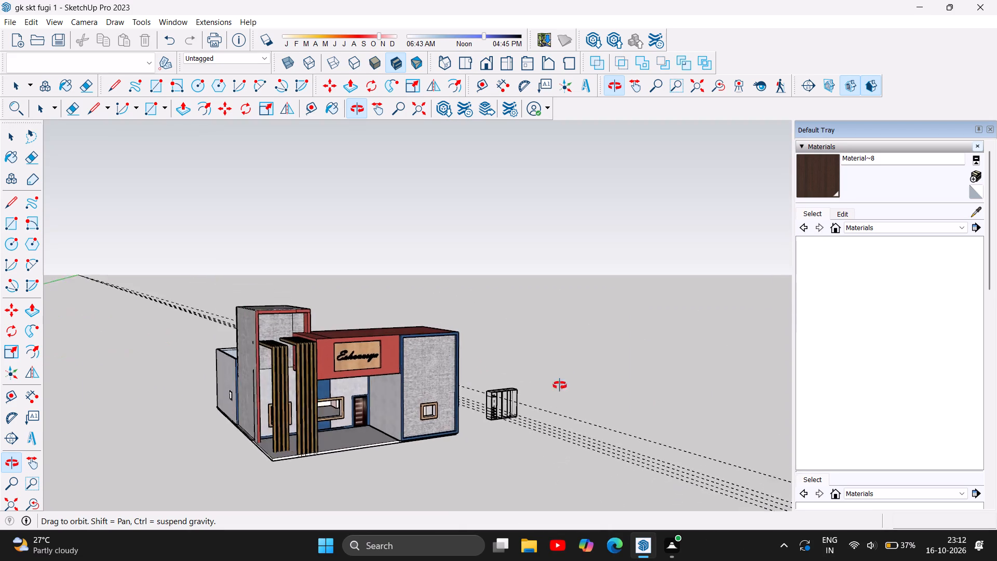
{"action": "left_click_drag", "start_coordinate": [560, 385], "coordinate": [480, 385]}
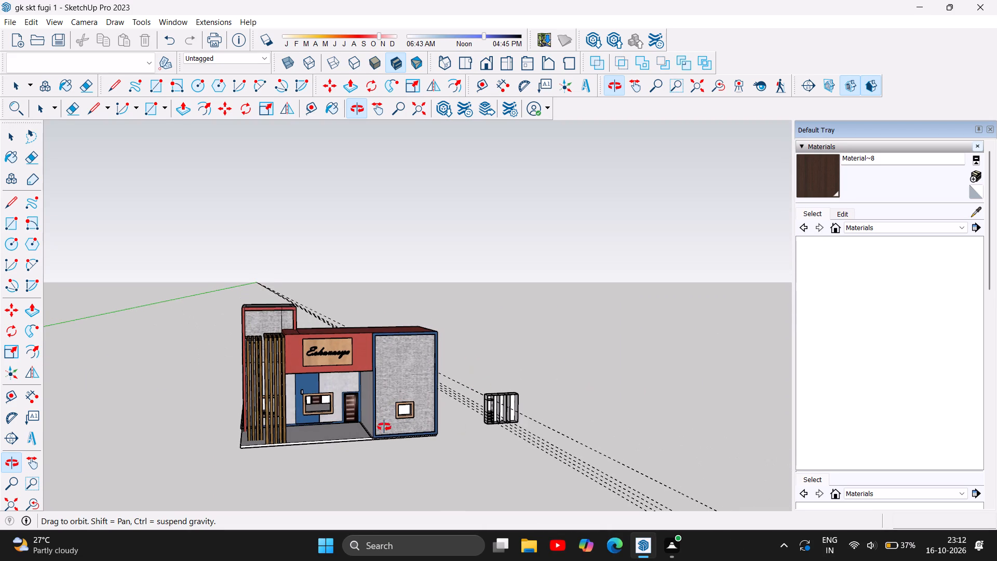
{"action": "scroll", "coordinate": [353, 429], "scroll_direction": "up", "scroll_amount": 4}
{"action": "scroll", "coordinate": [289, 425], "scroll_direction": "up", "scroll_amount": 8}
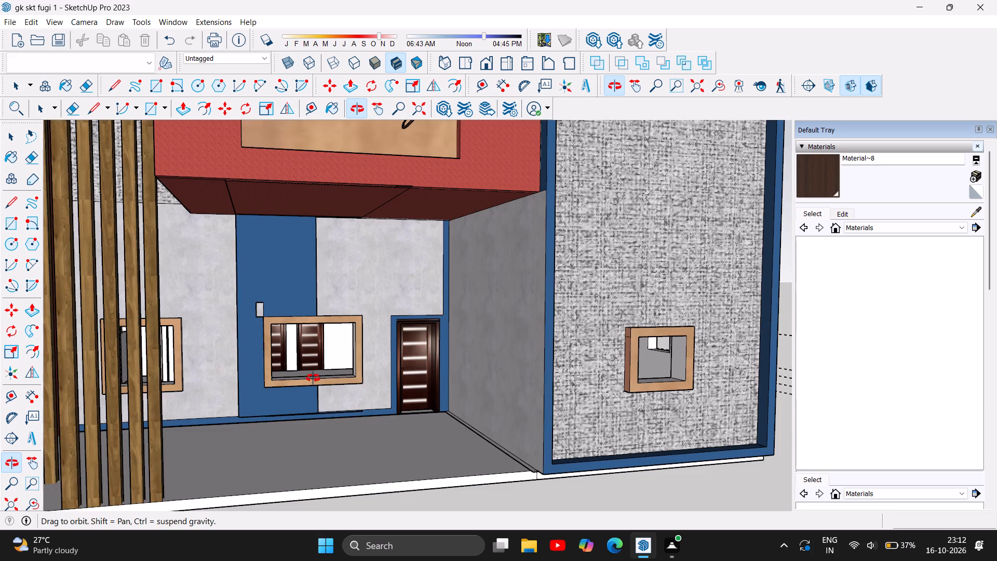
{"action": "scroll", "coordinate": [313, 378], "scroll_direction": "up", "scroll_amount": 9}
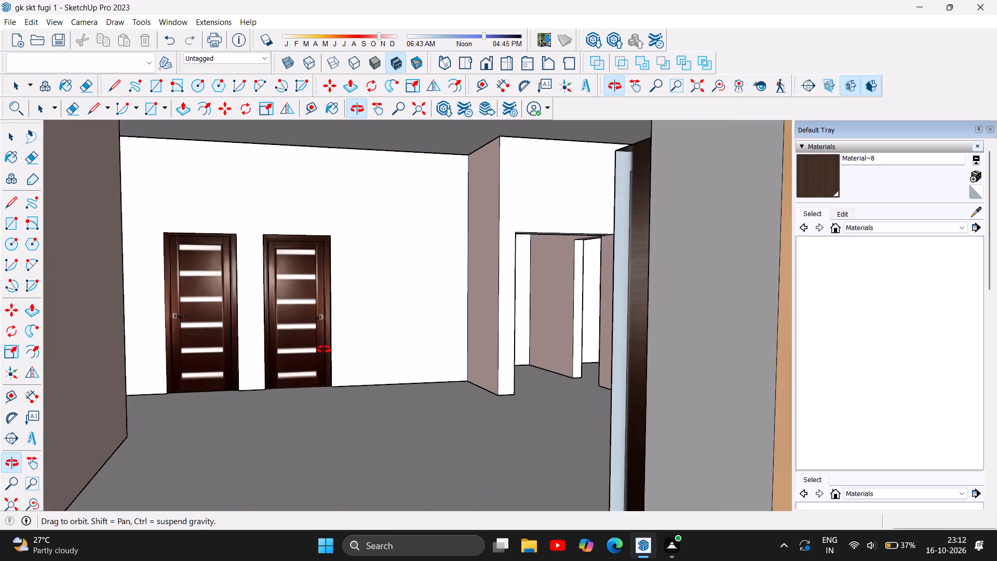
{"action": "scroll", "coordinate": [324, 350], "scroll_direction": "up", "scroll_amount": 2}
{"action": "left_click_drag", "start_coordinate": [429, 394], "coordinate": [426, 394]}
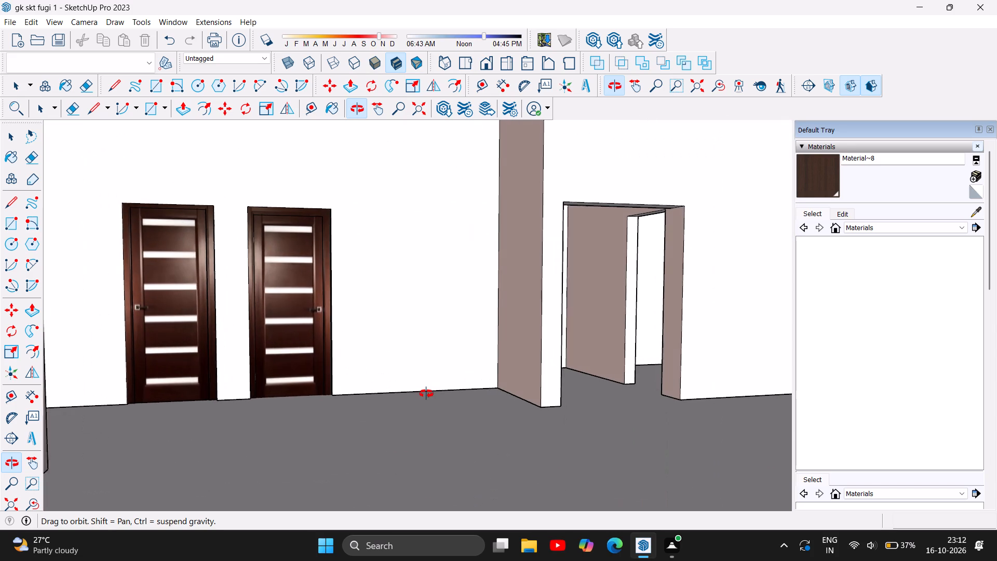
{"action": "left_click_drag", "start_coordinate": [426, 394], "coordinate": [432, 431]}
{"action": "scroll", "coordinate": [413, 382], "scroll_direction": "up", "scroll_amount": 1}
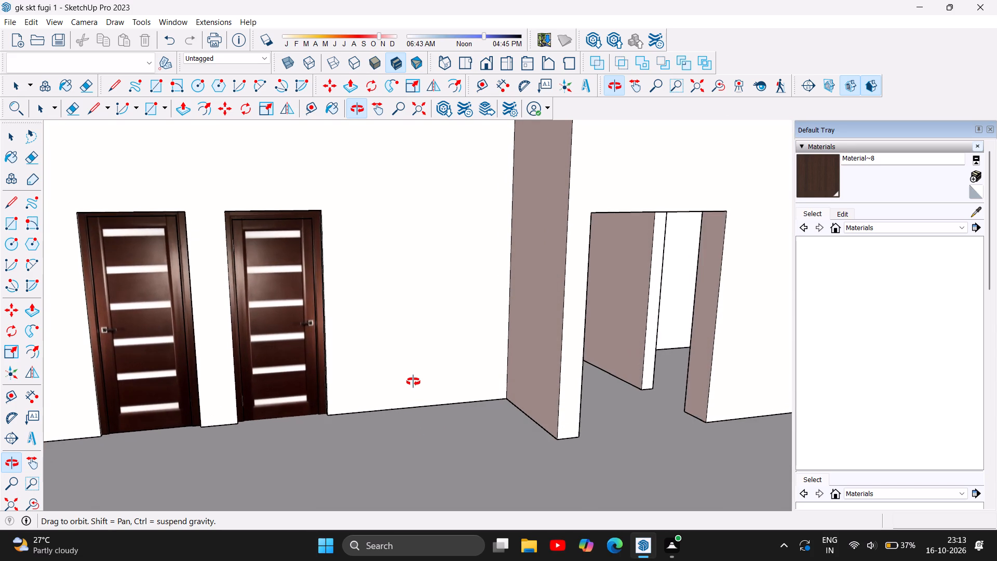
{"action": "scroll", "coordinate": [414, 382], "scroll_direction": "up", "scroll_amount": 2}
{"action": "left_click_drag", "start_coordinate": [293, 383], "coordinate": [312, 392]}
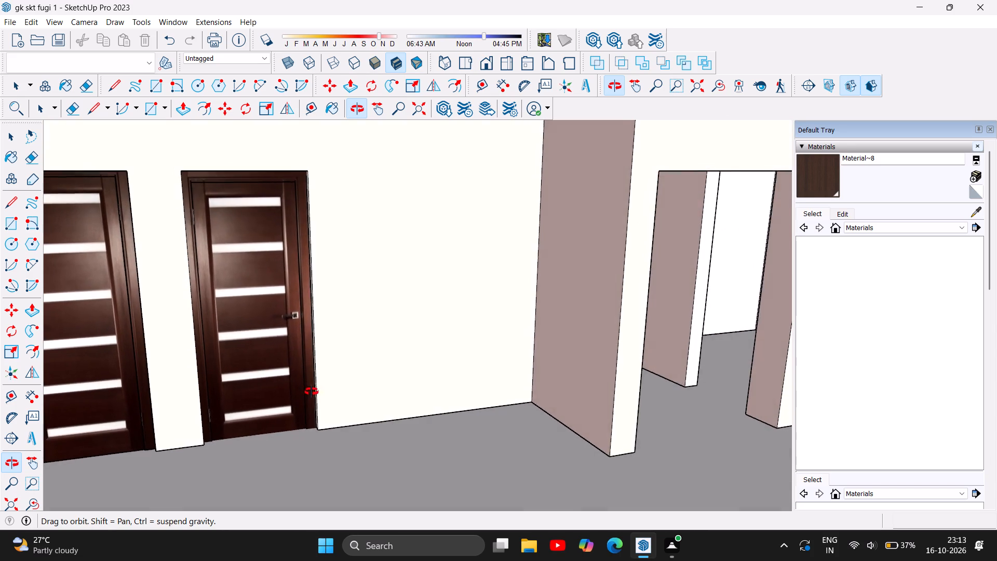
{"action": "left_click_drag", "start_coordinate": [312, 392], "coordinate": [362, 413]}
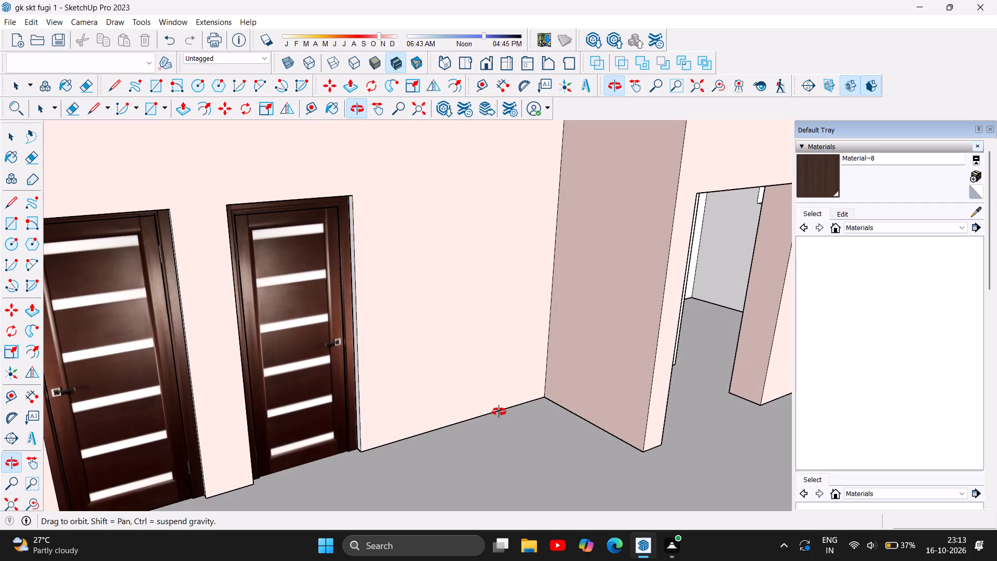
Examine the interior passage opening and partition walls beside the two panelled doors from several angles.
{"action": "left_click_drag", "start_coordinate": [500, 412], "coordinate": [494, 402]}
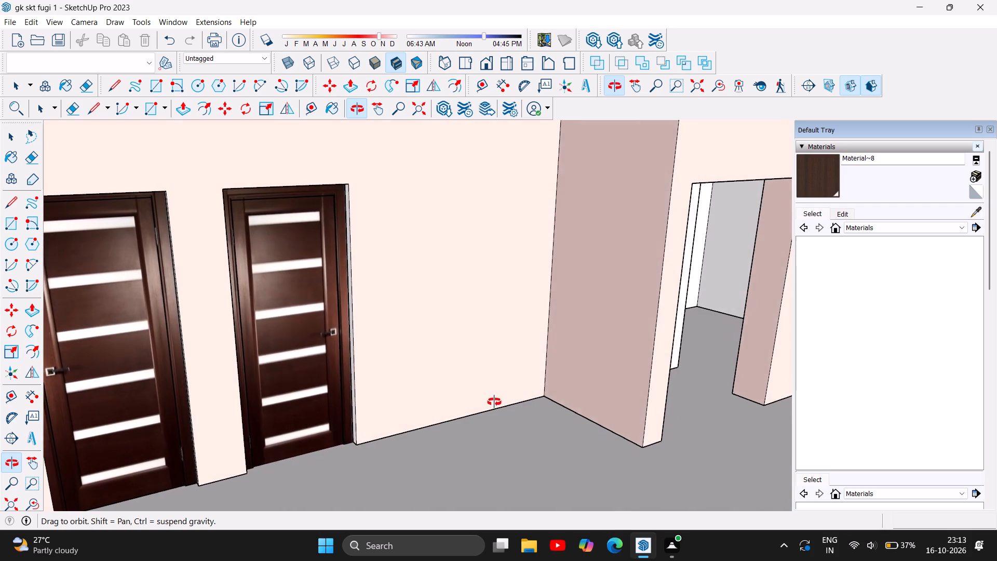
{"action": "left_click_drag", "start_coordinate": [494, 402], "coordinate": [338, 396]}
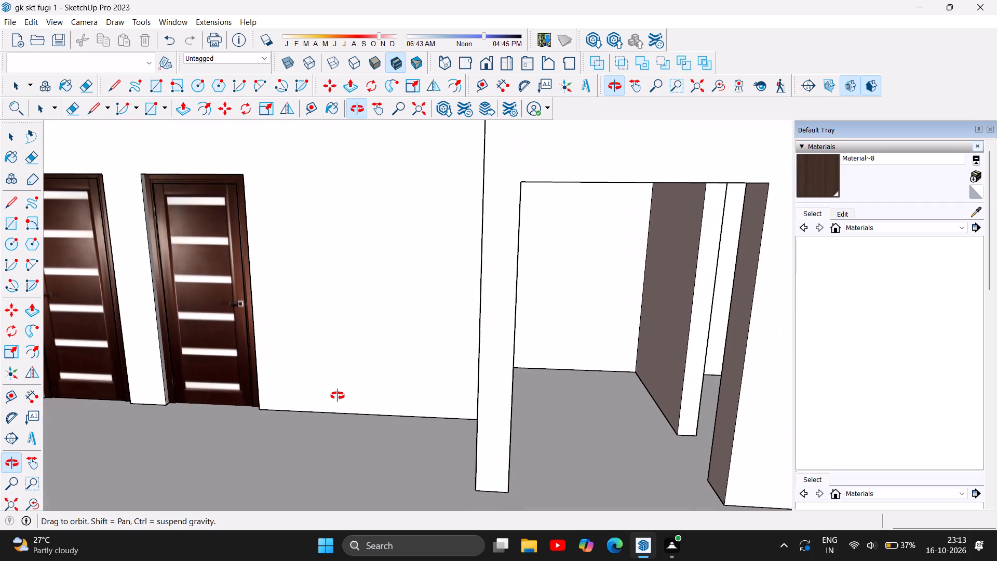
{"action": "scroll", "coordinate": [249, 410], "scroll_direction": "down", "scroll_amount": 2}
{"action": "left_click_drag", "start_coordinate": [275, 455], "coordinate": [270, 457]}
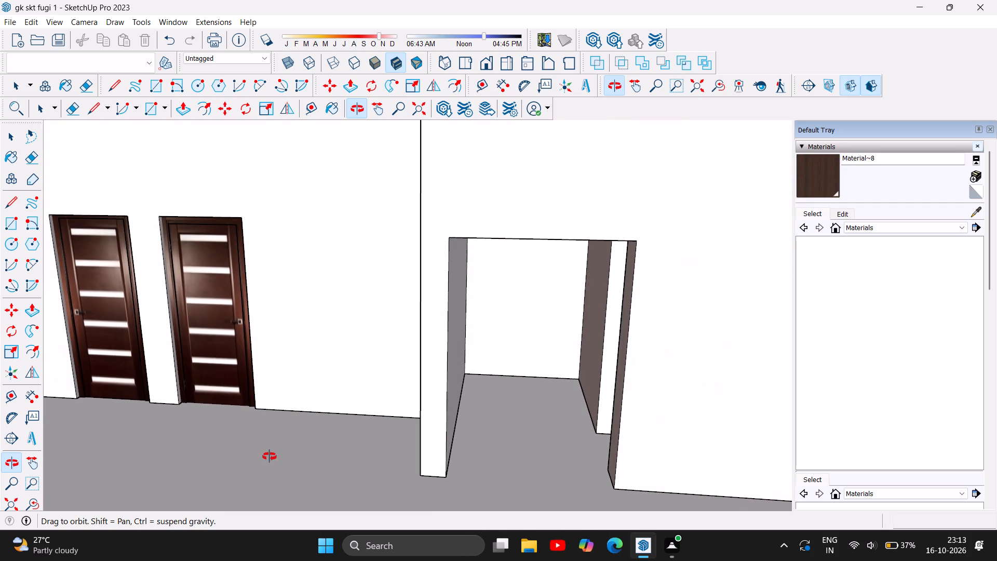
{"action": "left_click_drag", "start_coordinate": [270, 457], "coordinate": [204, 447]}
{"action": "left_click_drag", "start_coordinate": [208, 386], "coordinate": [206, 387]}
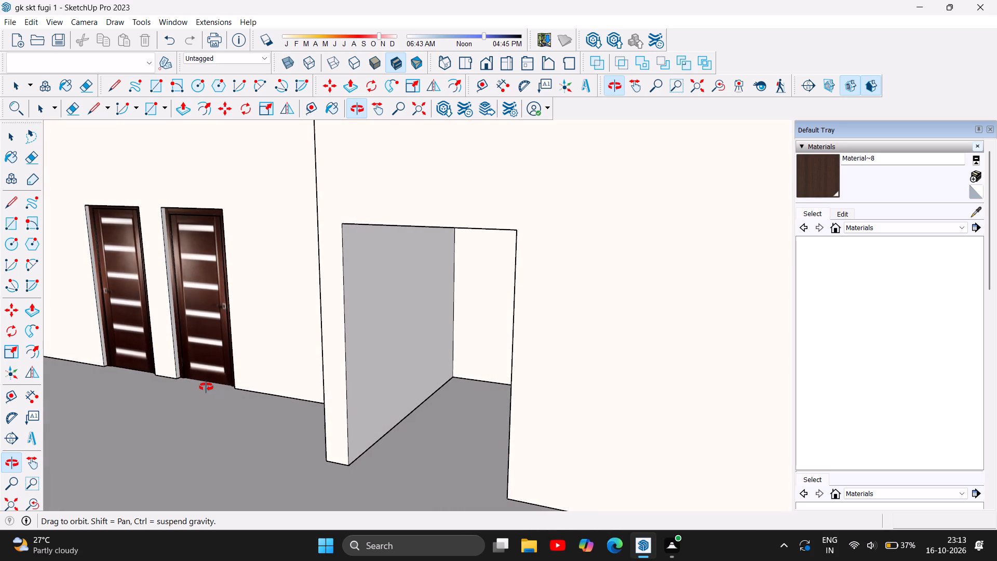
{"action": "left_click_drag", "start_coordinate": [206, 387], "coordinate": [178, 392]}
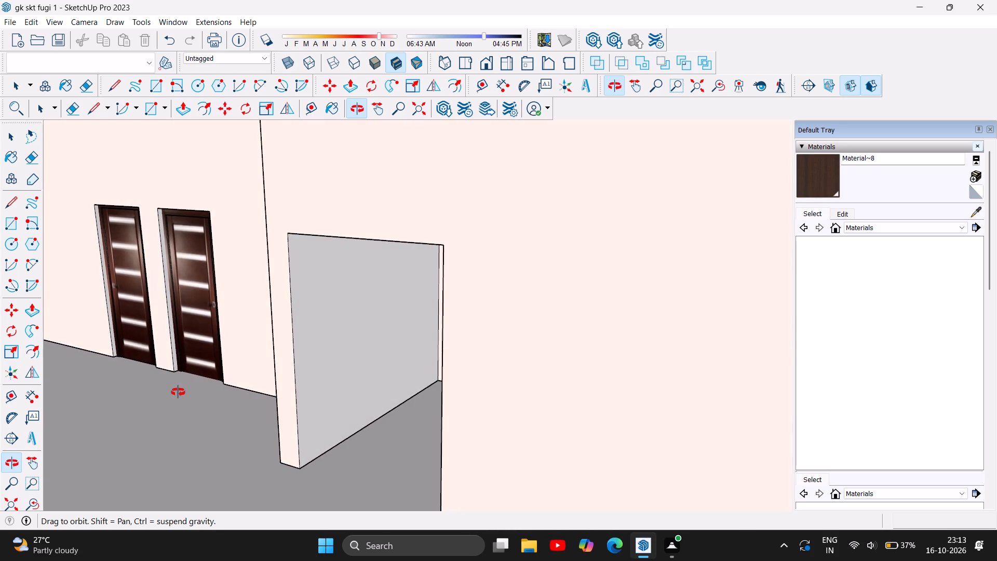
{"action": "left_click_drag", "start_coordinate": [178, 392], "coordinate": [156, 394]}
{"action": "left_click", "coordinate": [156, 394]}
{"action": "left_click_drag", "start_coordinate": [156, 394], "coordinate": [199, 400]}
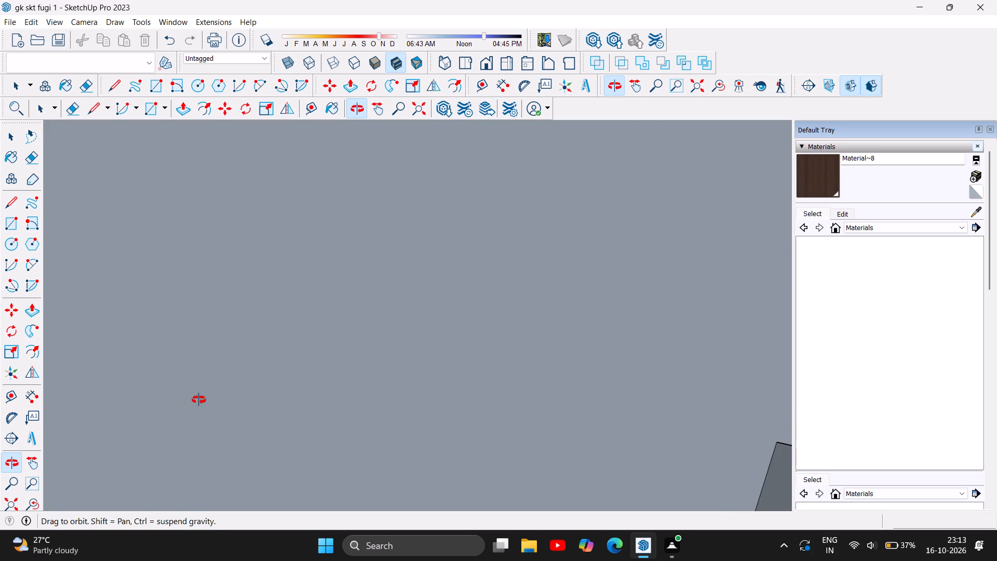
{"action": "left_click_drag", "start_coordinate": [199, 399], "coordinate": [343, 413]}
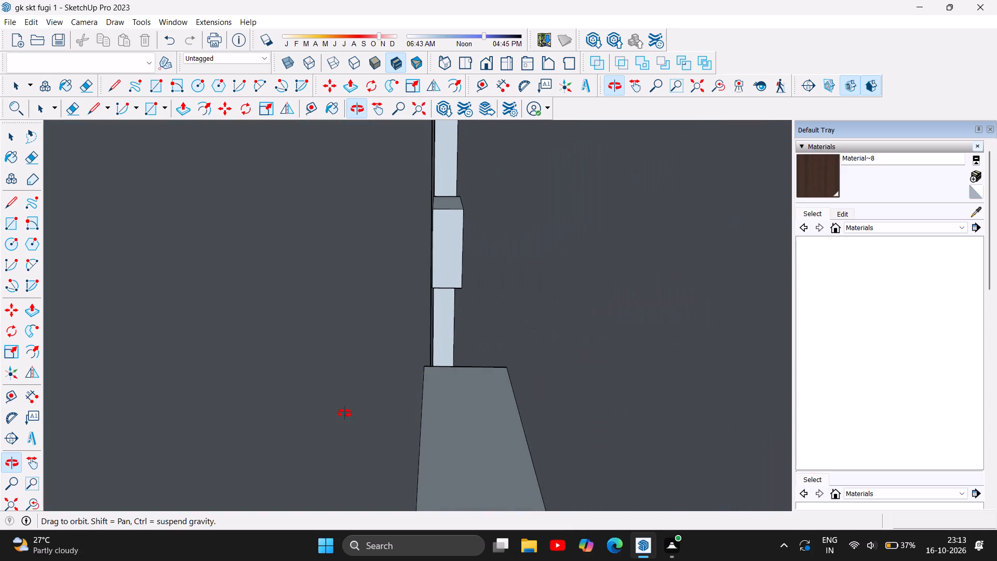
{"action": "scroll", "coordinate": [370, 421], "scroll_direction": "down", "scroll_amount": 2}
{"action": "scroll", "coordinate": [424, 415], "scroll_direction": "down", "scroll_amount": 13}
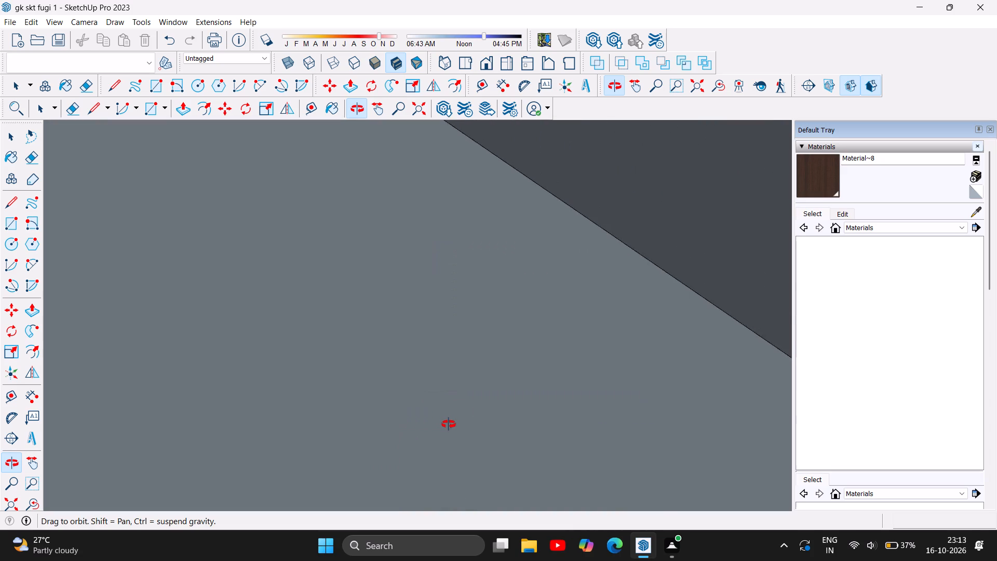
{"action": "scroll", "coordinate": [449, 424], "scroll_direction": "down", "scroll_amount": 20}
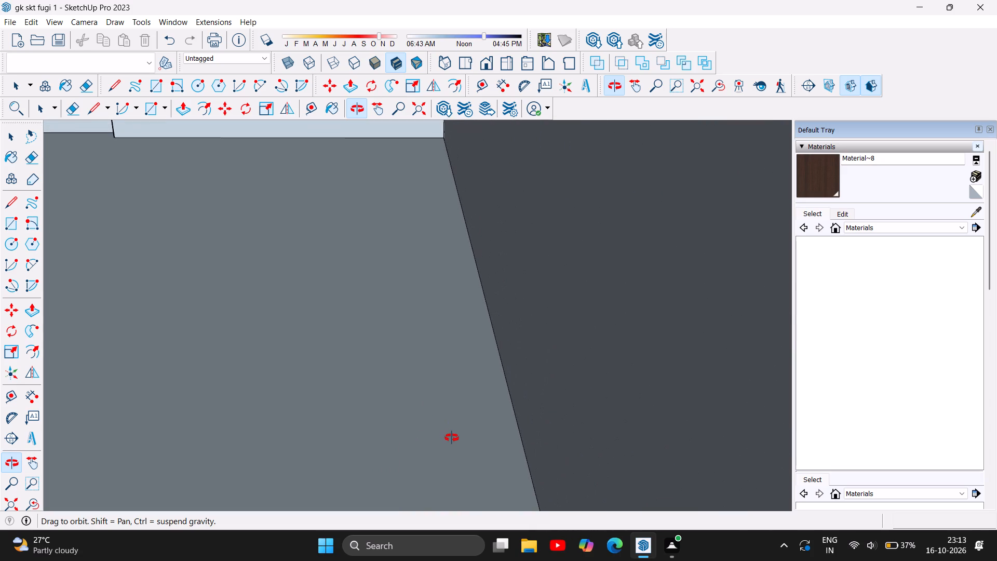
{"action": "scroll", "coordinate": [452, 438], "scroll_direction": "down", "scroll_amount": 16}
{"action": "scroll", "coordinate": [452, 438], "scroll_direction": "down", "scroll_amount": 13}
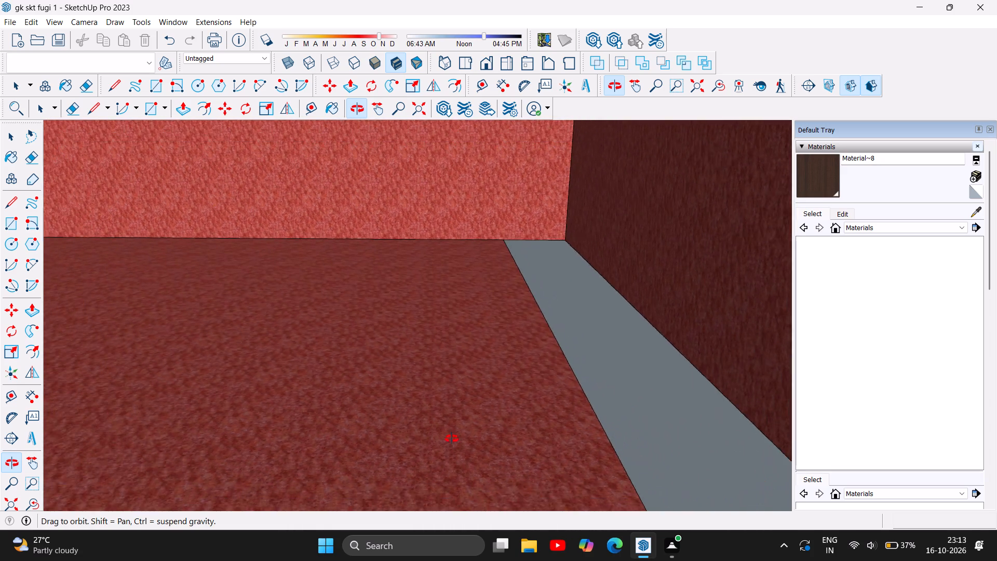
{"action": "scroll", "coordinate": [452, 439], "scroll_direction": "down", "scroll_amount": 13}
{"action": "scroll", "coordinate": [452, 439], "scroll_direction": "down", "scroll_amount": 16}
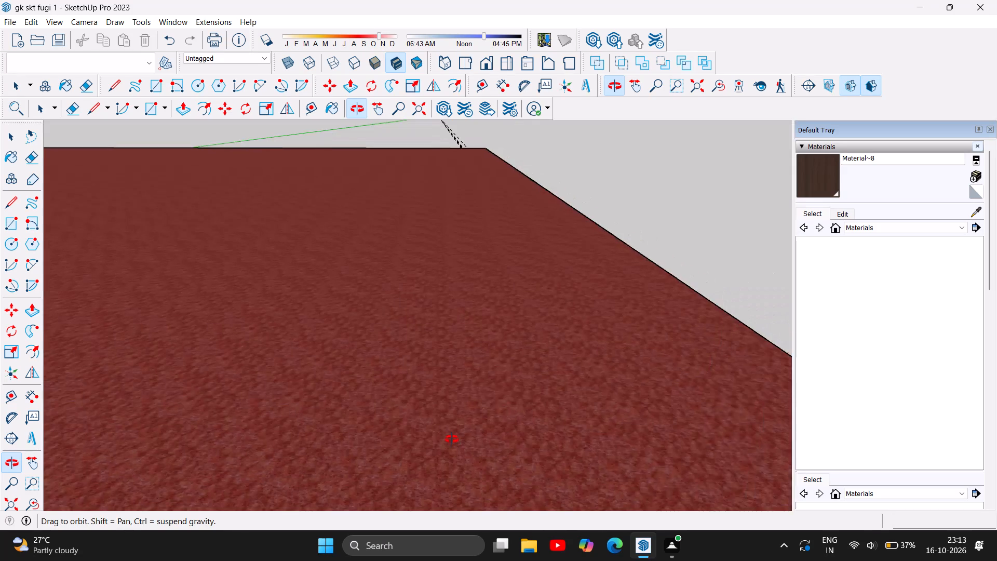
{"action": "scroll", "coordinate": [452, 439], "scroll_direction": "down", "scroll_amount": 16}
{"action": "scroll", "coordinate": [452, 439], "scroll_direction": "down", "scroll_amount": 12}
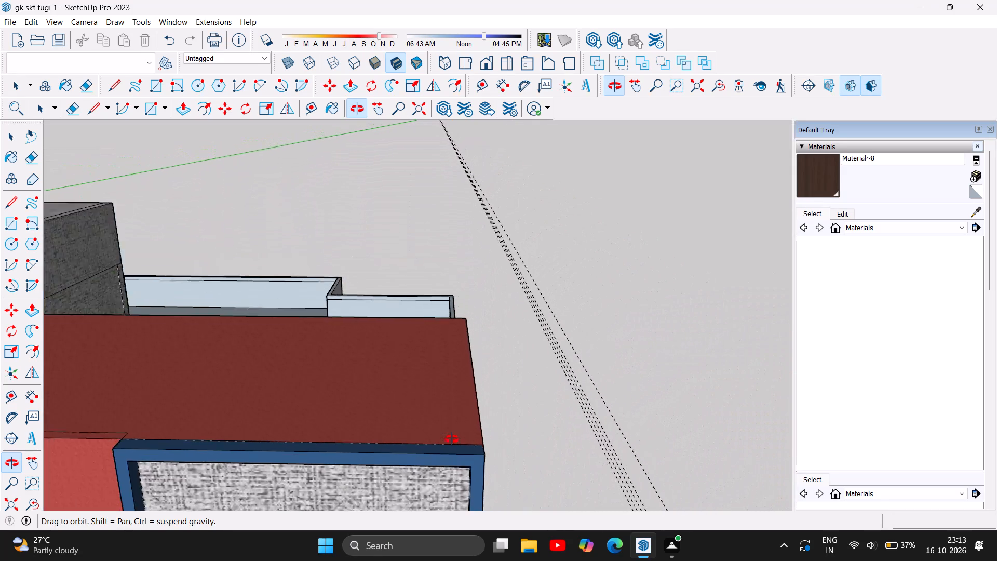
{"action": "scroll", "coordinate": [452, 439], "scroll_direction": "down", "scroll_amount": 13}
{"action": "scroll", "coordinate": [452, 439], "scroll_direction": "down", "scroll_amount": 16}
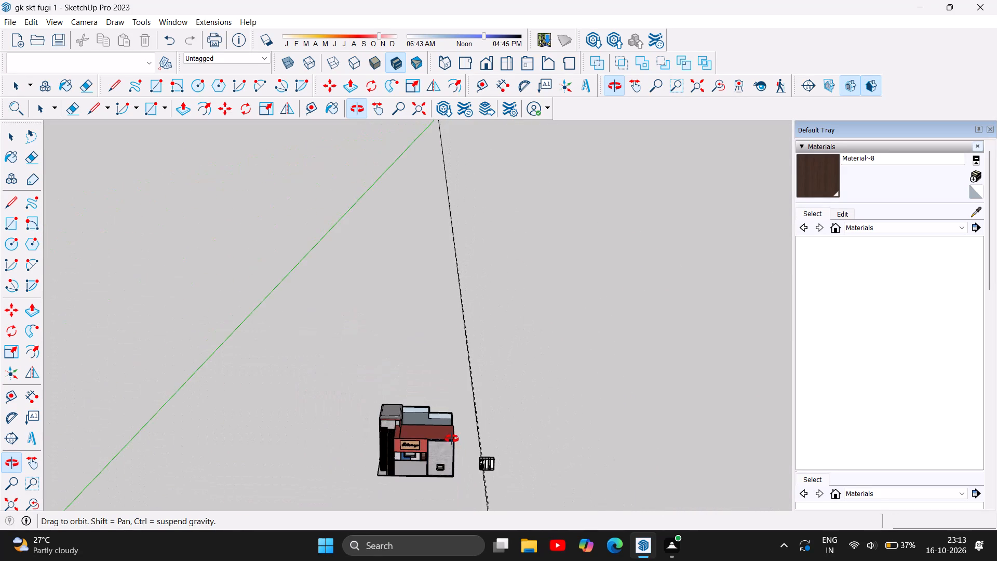
Review the front facade with the Eshavasya sign, the porch entrance door and the wood-framed porch window.
{"action": "scroll", "coordinate": [415, 483], "scroll_direction": "up", "scroll_amount": 10}
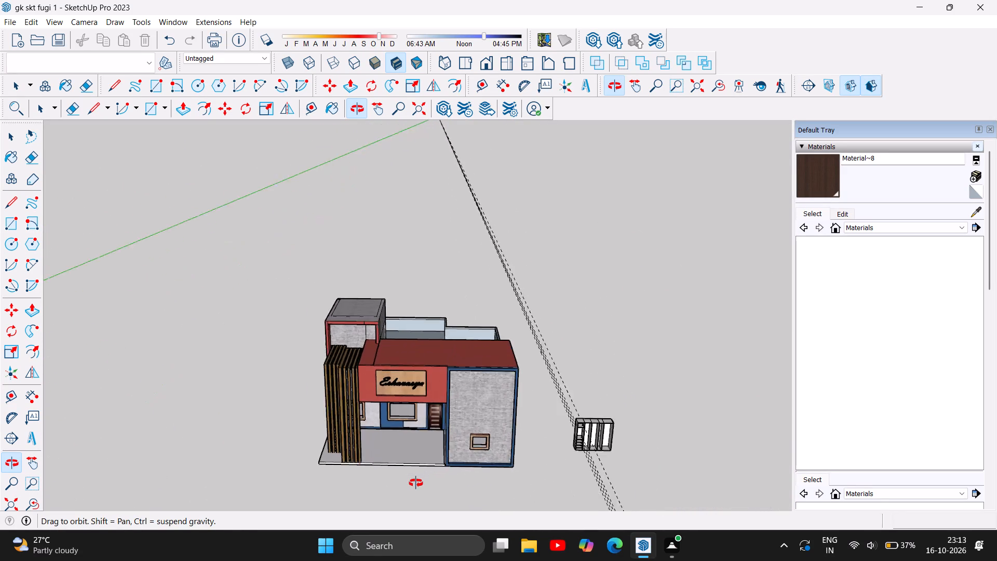
{"action": "scroll", "coordinate": [416, 483], "scroll_direction": "up", "scroll_amount": 9}
{"action": "left_click_drag", "start_coordinate": [415, 451], "coordinate": [416, 438]}
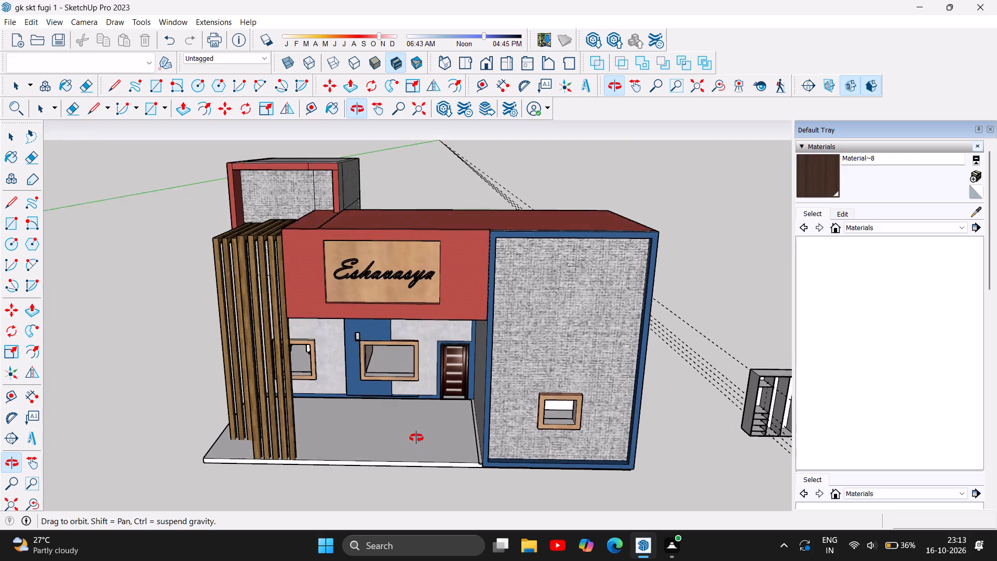
{"action": "left_click_drag", "start_coordinate": [416, 438], "coordinate": [438, 368]}
{"action": "scroll", "coordinate": [400, 331], "scroll_direction": "up", "scroll_amount": 2}
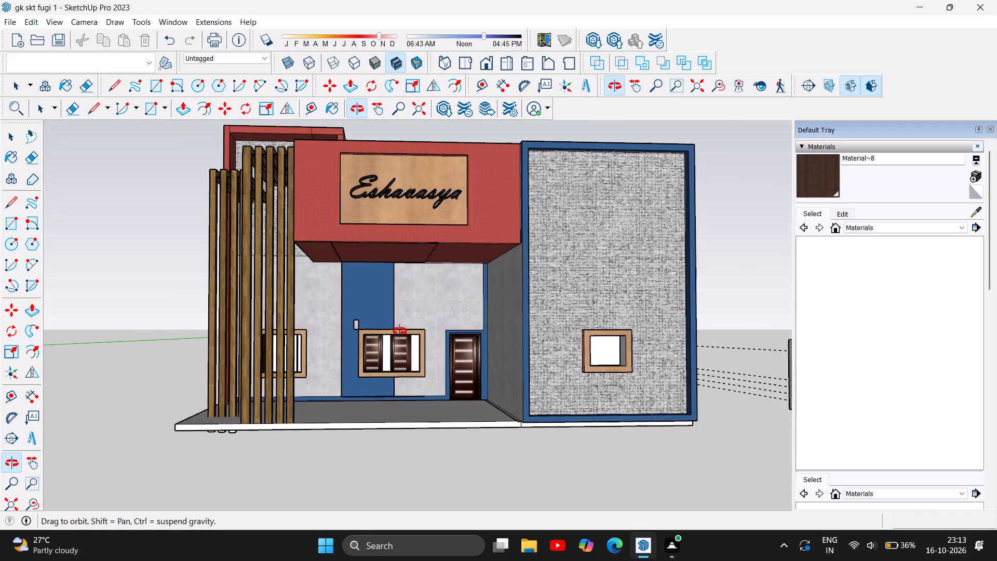
{"action": "scroll", "coordinate": [400, 331], "scroll_direction": "up", "scroll_amount": 5}
{"action": "scroll", "coordinate": [398, 384], "scroll_direction": "up", "scroll_amount": 2}
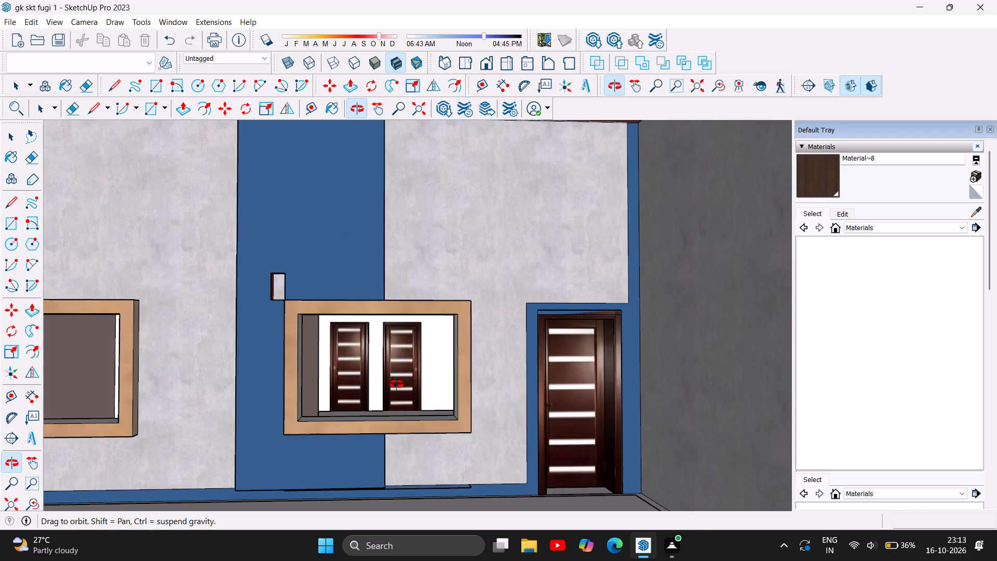
{"action": "scroll", "coordinate": [397, 389], "scroll_direction": "up", "scroll_amount": 4}
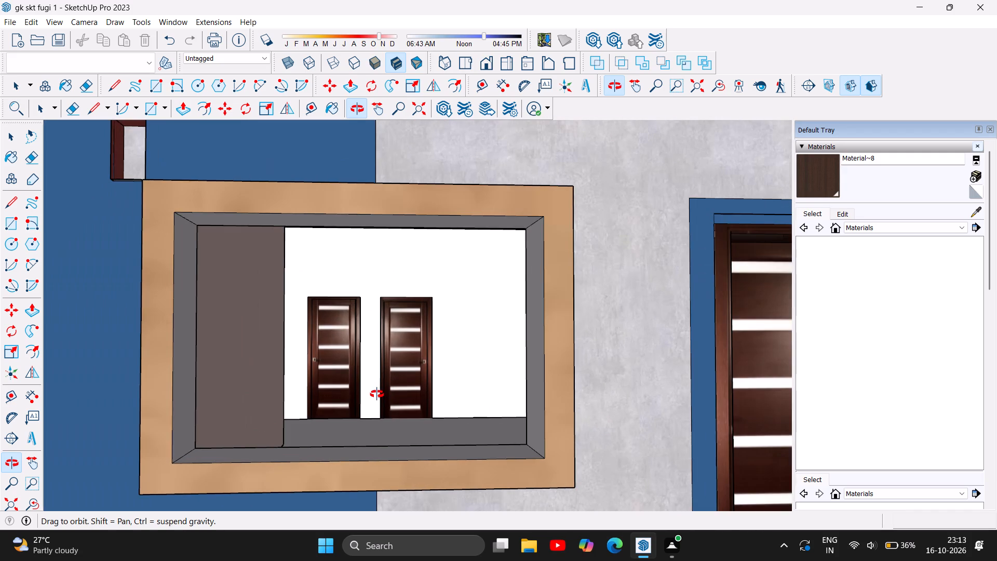
Inspect the two panelled interior doors and the surrounding wall at close range from inside the room.
{"action": "scroll", "coordinate": [376, 394], "scroll_direction": "up", "scroll_amount": 4}
{"action": "left_click_drag", "start_coordinate": [519, 414], "coordinate": [484, 428]}
{"action": "scroll", "coordinate": [454, 408], "scroll_direction": "up", "scroll_amount": 2}
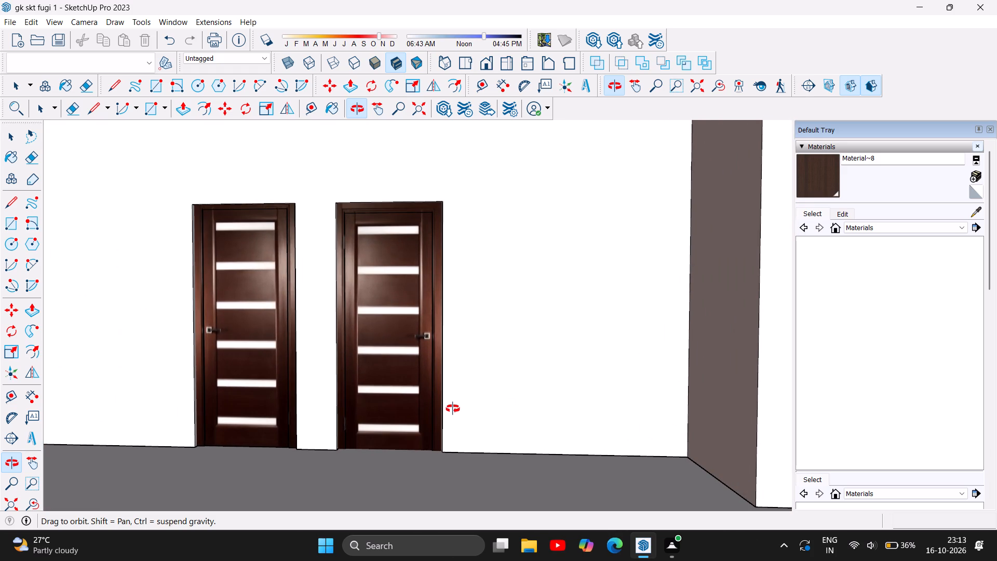
{"action": "scroll", "coordinate": [444, 414], "scroll_direction": "down", "scroll_amount": 1}
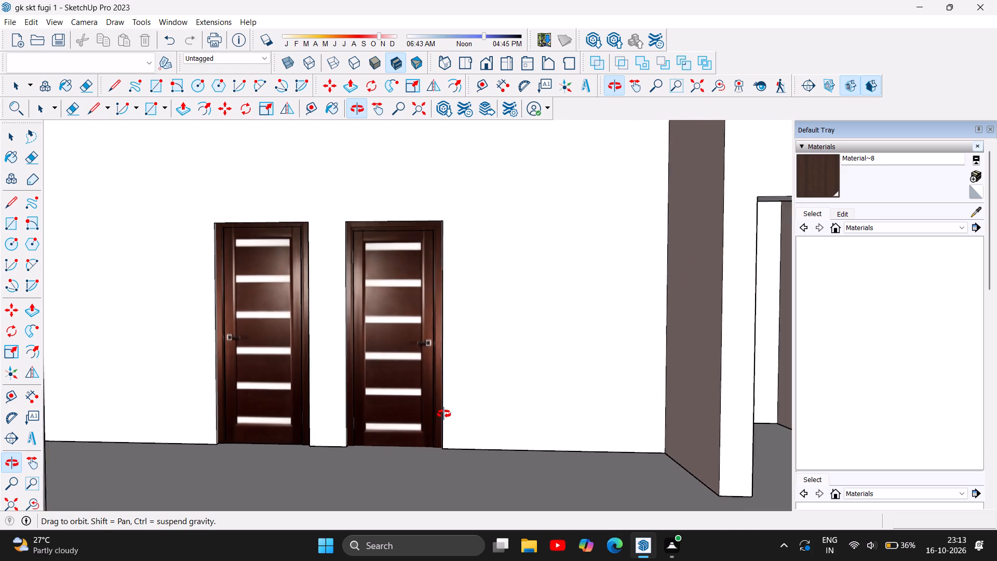
{"action": "scroll", "coordinate": [444, 414], "scroll_direction": "down", "scroll_amount": 2}
{"action": "left_click_drag", "start_coordinate": [474, 445], "coordinate": [465, 445]}
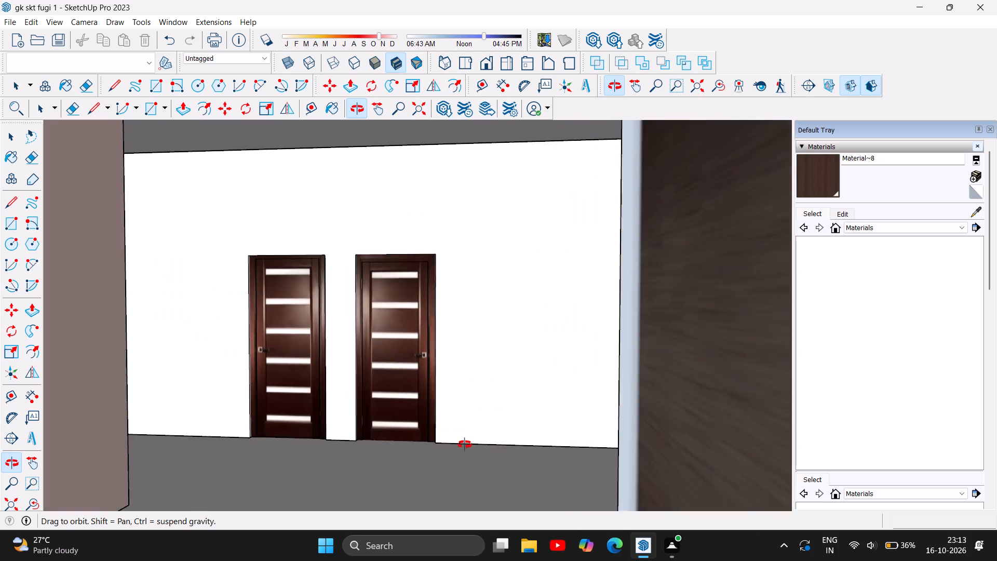
{"action": "left_click_drag", "start_coordinate": [465, 445], "coordinate": [496, 447]}
{"action": "scroll", "coordinate": [497, 447], "scroll_direction": "up", "scroll_amount": 1}
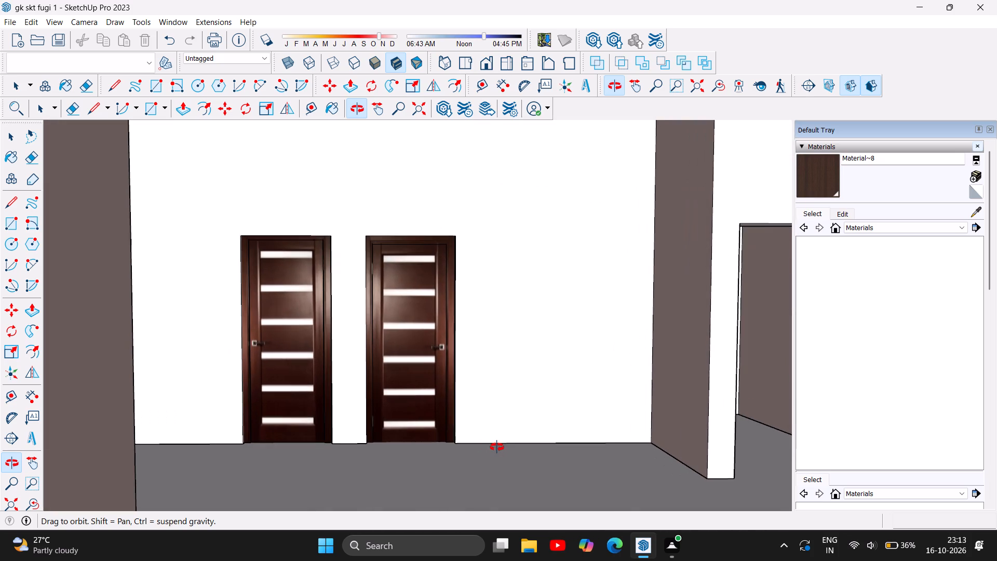
{"action": "scroll", "coordinate": [497, 447], "scroll_direction": "up", "scroll_amount": 1}
{"action": "scroll", "coordinate": [505, 300], "scroll_direction": "up", "scroll_amount": 1}
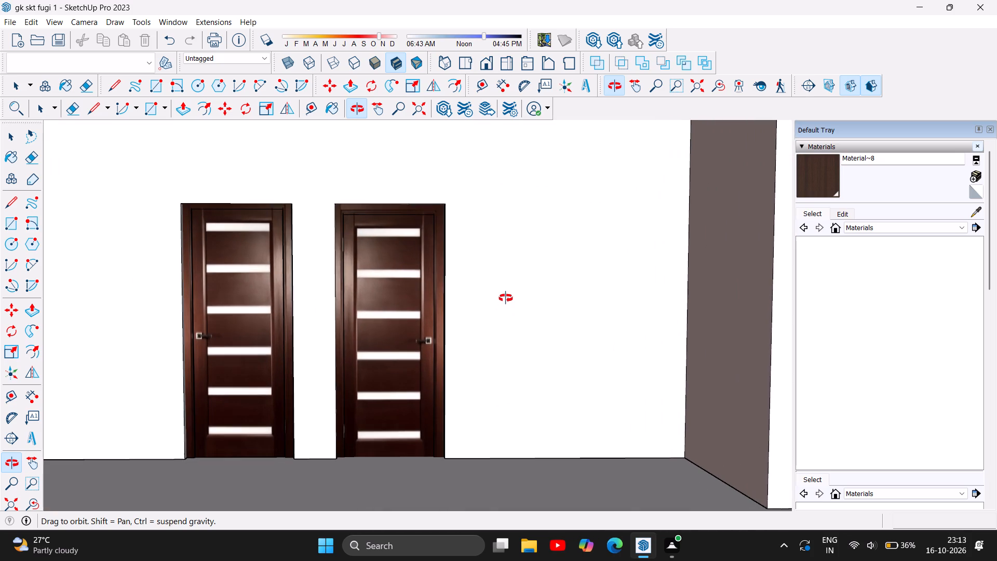
{"action": "scroll", "coordinate": [506, 298], "scroll_direction": "up", "scroll_amount": 3}
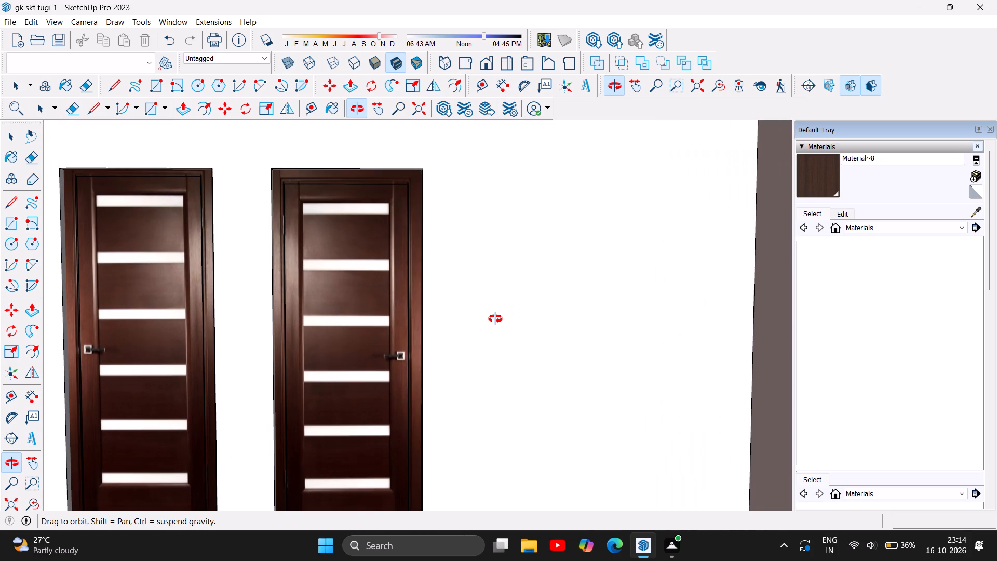
{"action": "left_click_drag", "start_coordinate": [495, 319], "coordinate": [452, 328]}
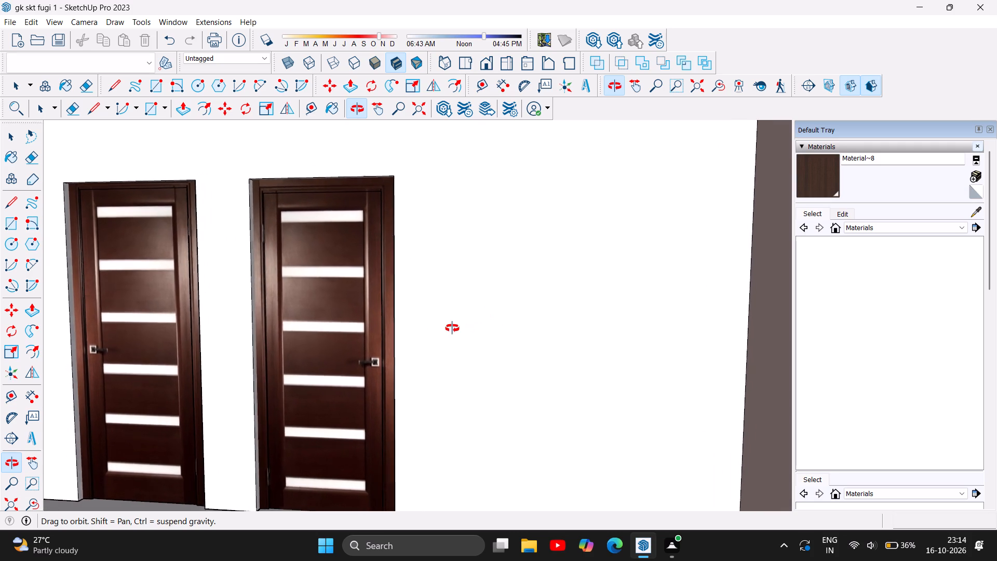
{"action": "left_click_drag", "start_coordinate": [452, 328], "coordinate": [418, 330]}
{"action": "left_click_drag", "start_coordinate": [394, 354], "coordinate": [375, 362]}
{"action": "left_click_drag", "start_coordinate": [192, 378], "coordinate": [205, 379]}
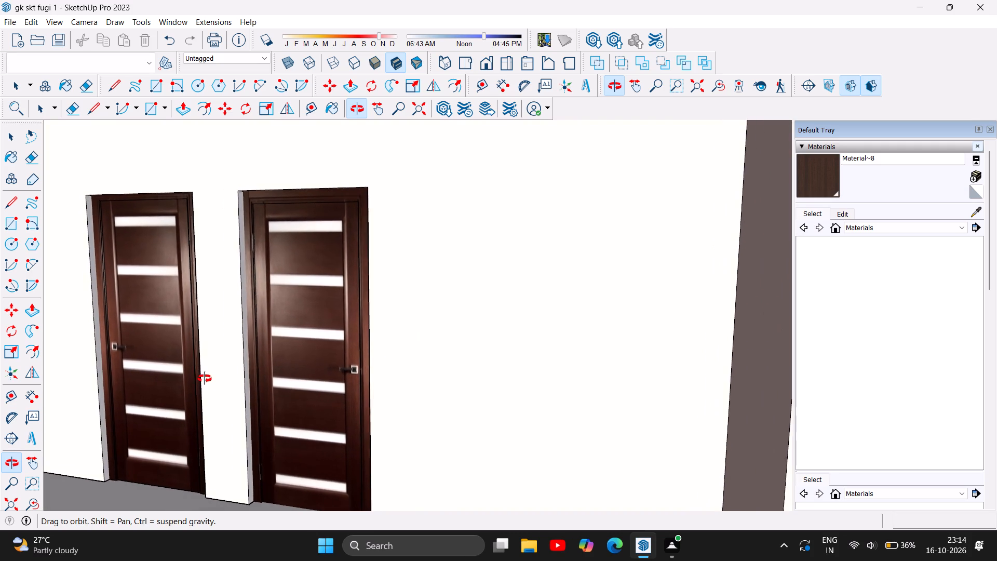
{"action": "left_click_drag", "start_coordinate": [205, 379], "coordinate": [318, 400]}
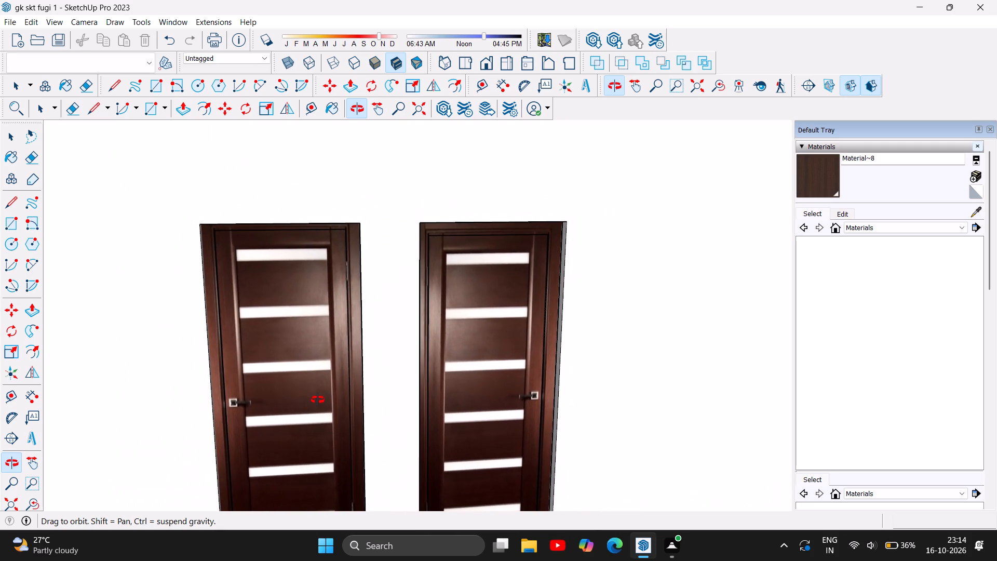
Leave the interior doors and review the whole house exterior from the textured tower side around to the front facade.
{"action": "left_click_drag", "start_coordinate": [318, 400], "coordinate": [318, 399]}
{"action": "scroll", "coordinate": [318, 400], "scroll_direction": "down", "scroll_amount": 5}
{"action": "left_click_drag", "start_coordinate": [348, 408], "coordinate": [386, 420]}
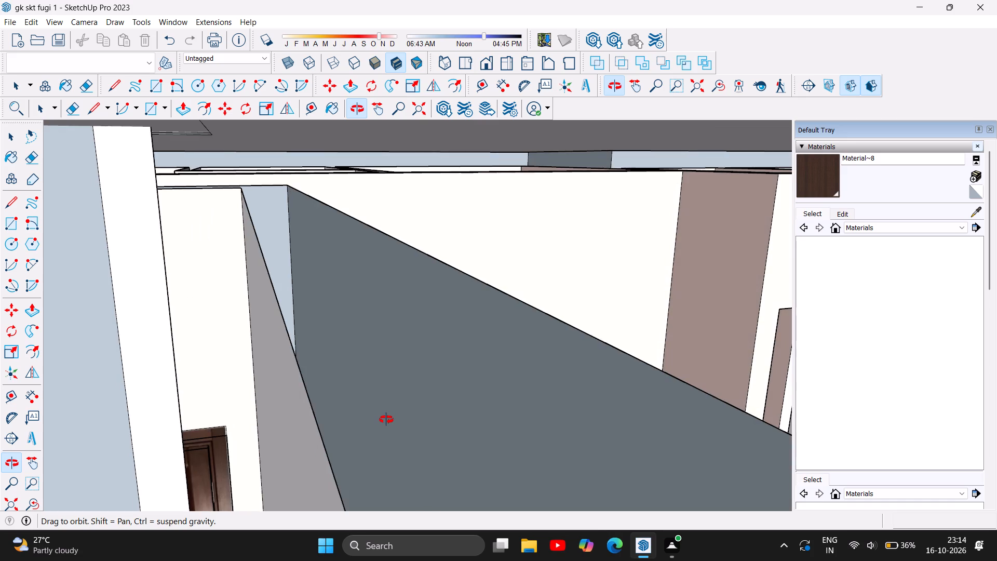
{"action": "left_click_drag", "start_coordinate": [386, 420], "coordinate": [508, 448]}
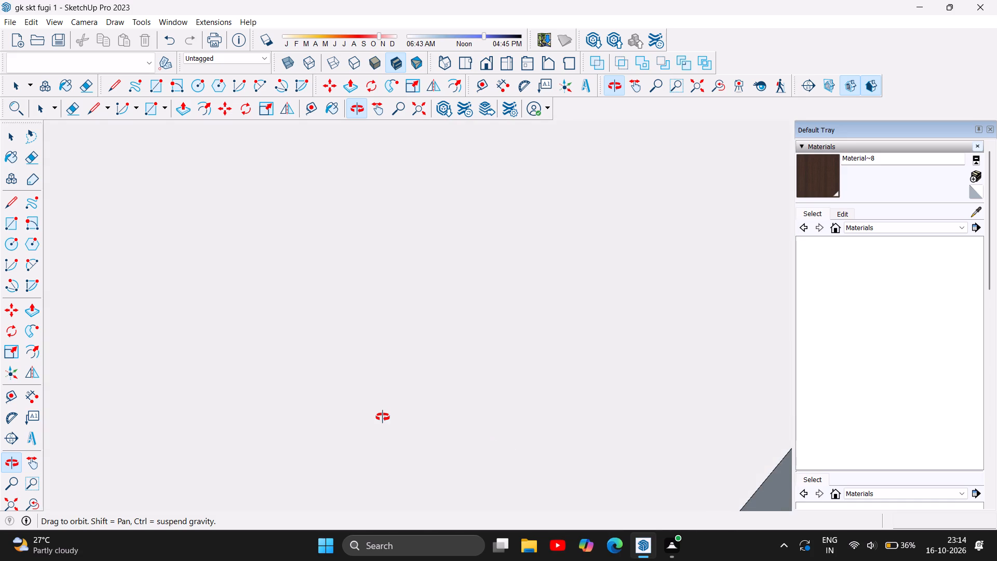
{"action": "scroll", "coordinate": [383, 417], "scroll_direction": "down", "scroll_amount": 18}
{"action": "scroll", "coordinate": [384, 417], "scroll_direction": "down", "scroll_amount": 7}
{"action": "scroll", "coordinate": [432, 437], "scroll_direction": "down", "scroll_amount": 16}
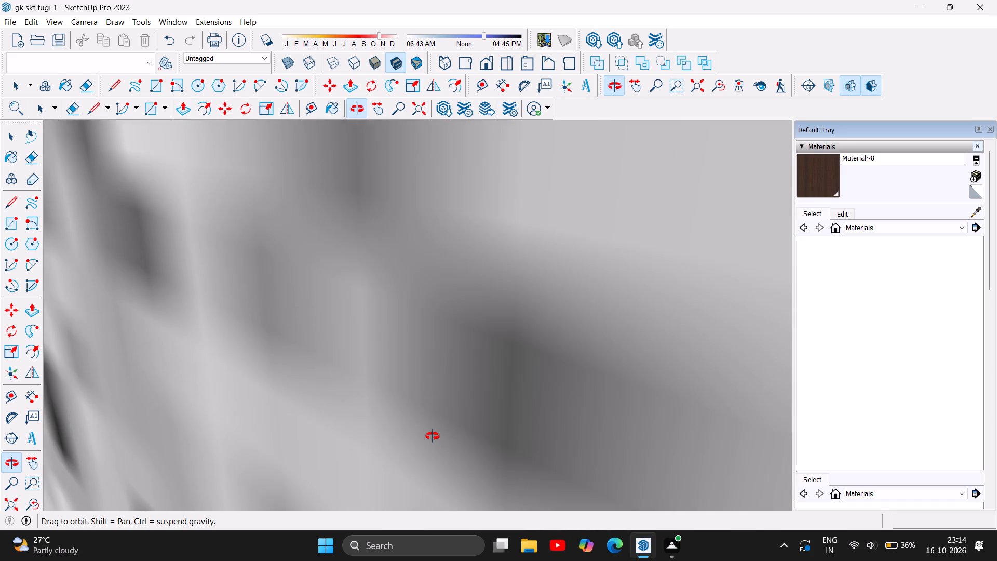
{"action": "scroll", "coordinate": [433, 436], "scroll_direction": "down", "scroll_amount": 20}
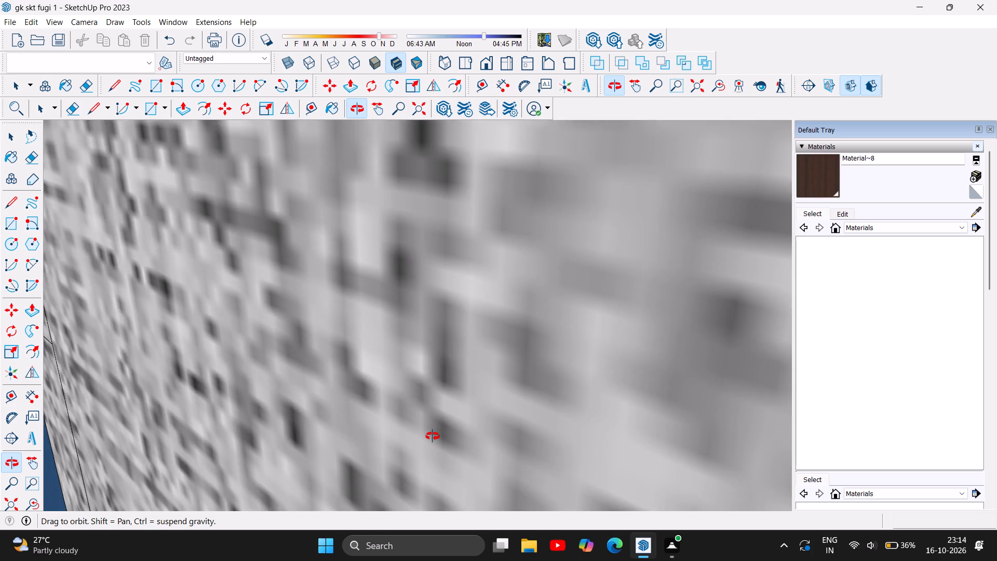
{"action": "scroll", "coordinate": [433, 436], "scroll_direction": "down", "scroll_amount": 14}
{"action": "scroll", "coordinate": [433, 436], "scroll_direction": "down", "scroll_amount": 7}
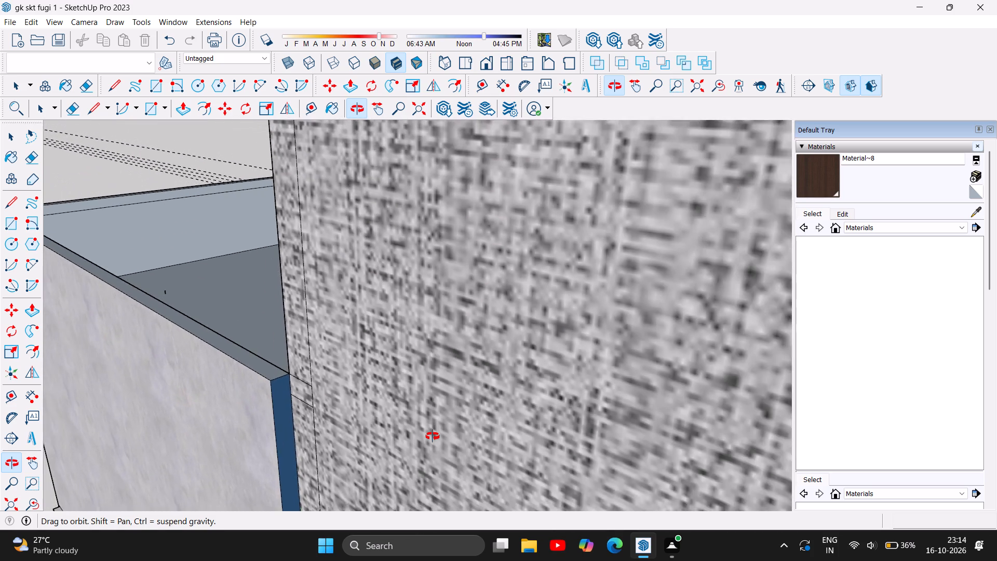
{"action": "scroll", "coordinate": [433, 436], "scroll_direction": "down", "scroll_amount": 5}
{"action": "scroll", "coordinate": [347, 339], "scroll_direction": "down", "scroll_amount": 11}
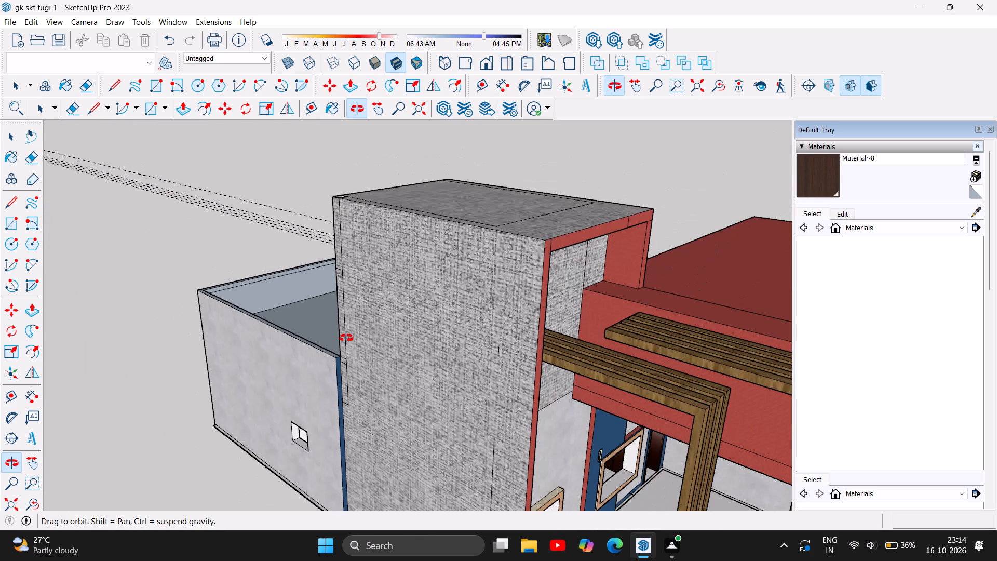
{"action": "scroll", "coordinate": [346, 338], "scroll_direction": "down", "scroll_amount": 12}
{"action": "left_click_drag", "start_coordinate": [492, 417], "coordinate": [459, 382]}
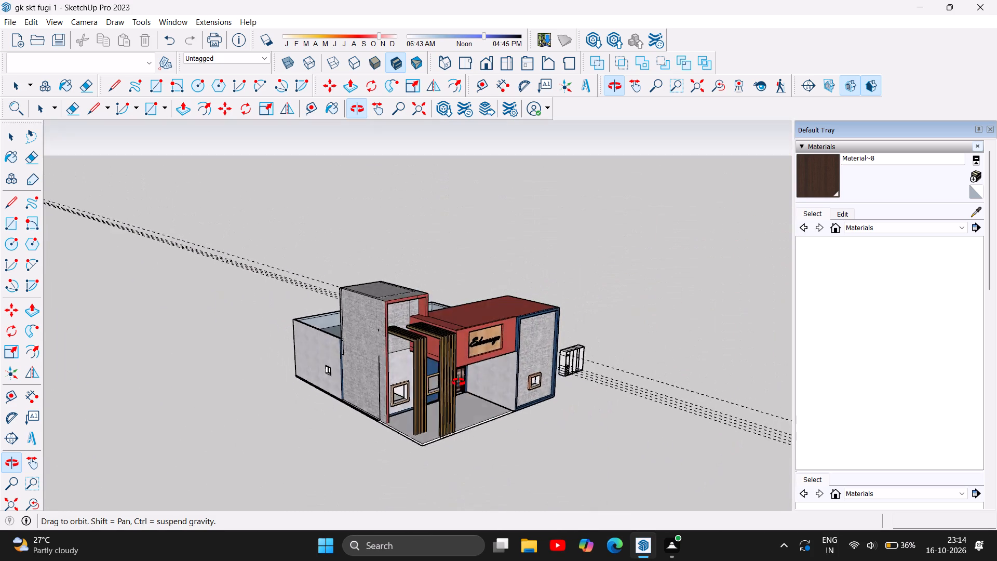
{"action": "left_click_drag", "start_coordinate": [459, 382], "coordinate": [322, 335]}
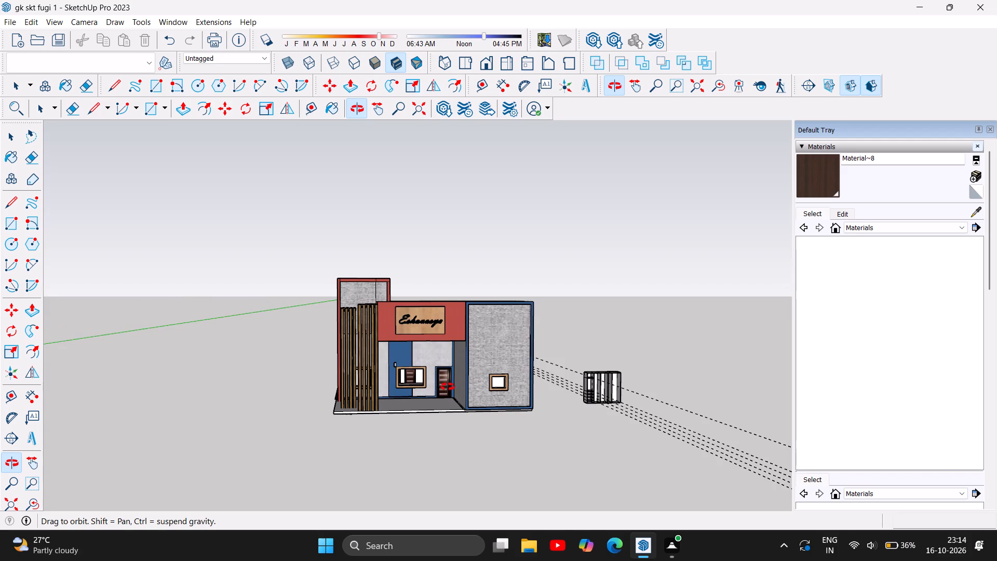
{"action": "left_click_drag", "start_coordinate": [448, 390], "coordinate": [424, 425]}
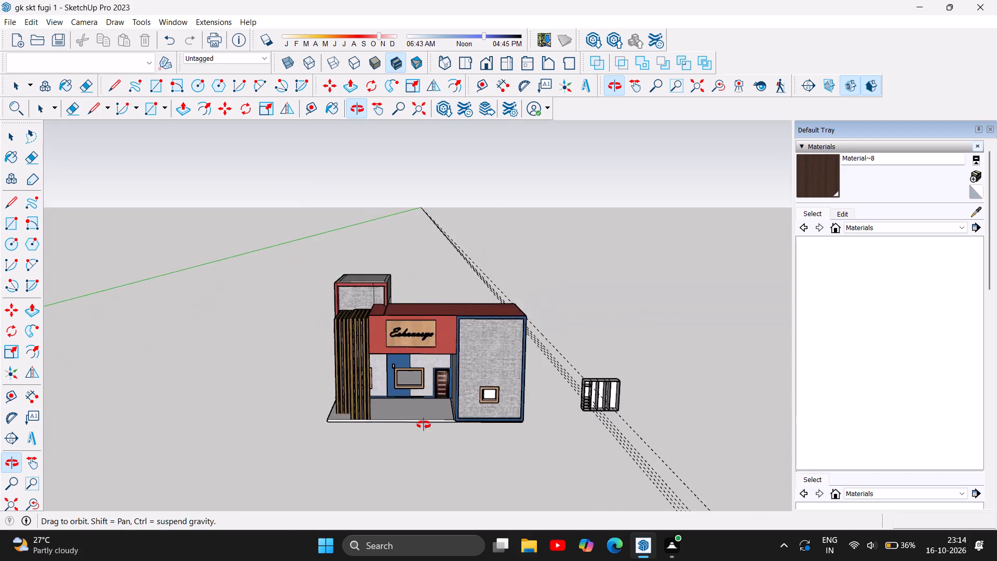
{"action": "left_click_drag", "start_coordinate": [424, 425], "coordinate": [681, 392]}
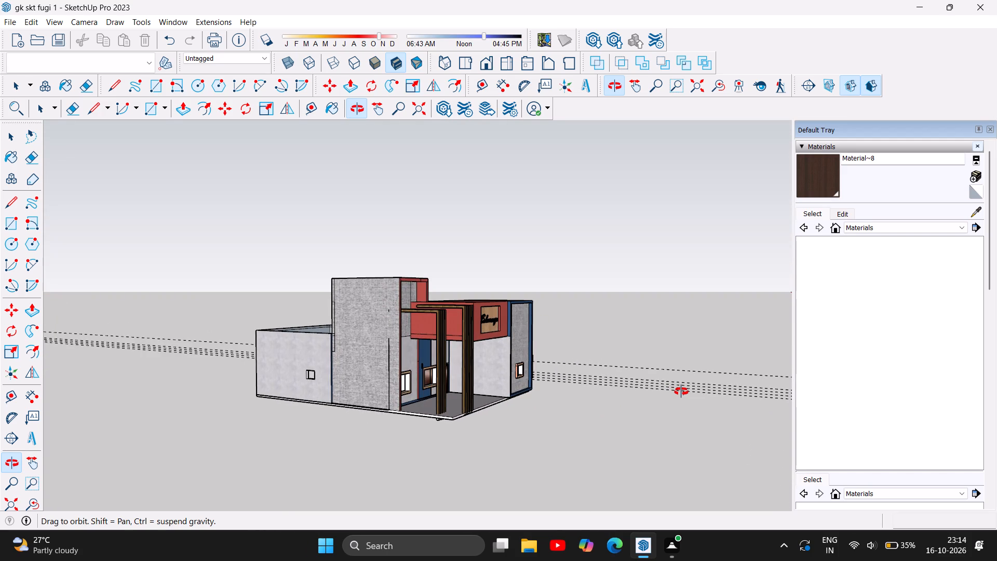
{"action": "left_click_drag", "start_coordinate": [681, 392], "coordinate": [332, 379]}
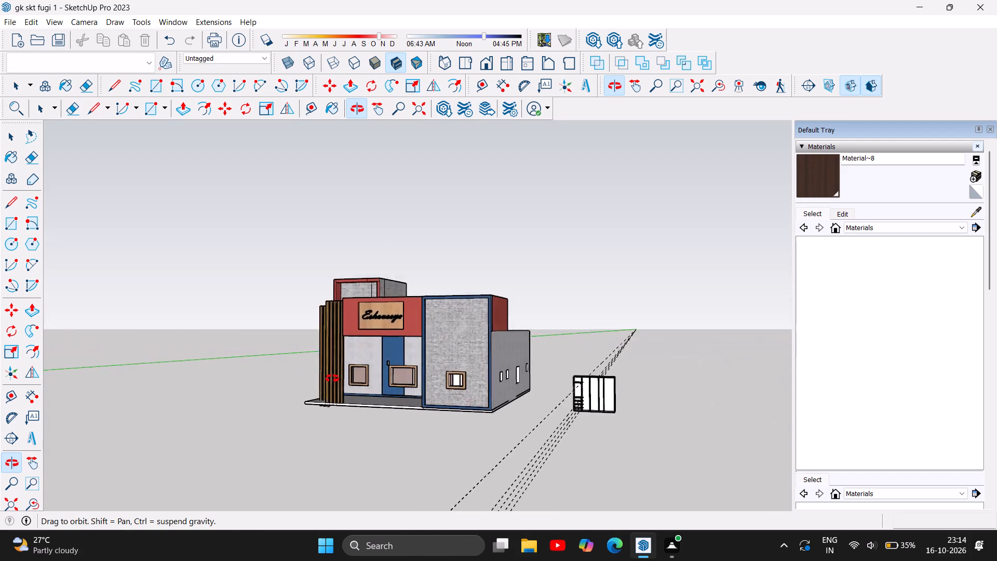
{"action": "left_click_drag", "start_coordinate": [332, 379], "coordinate": [432, 397]}
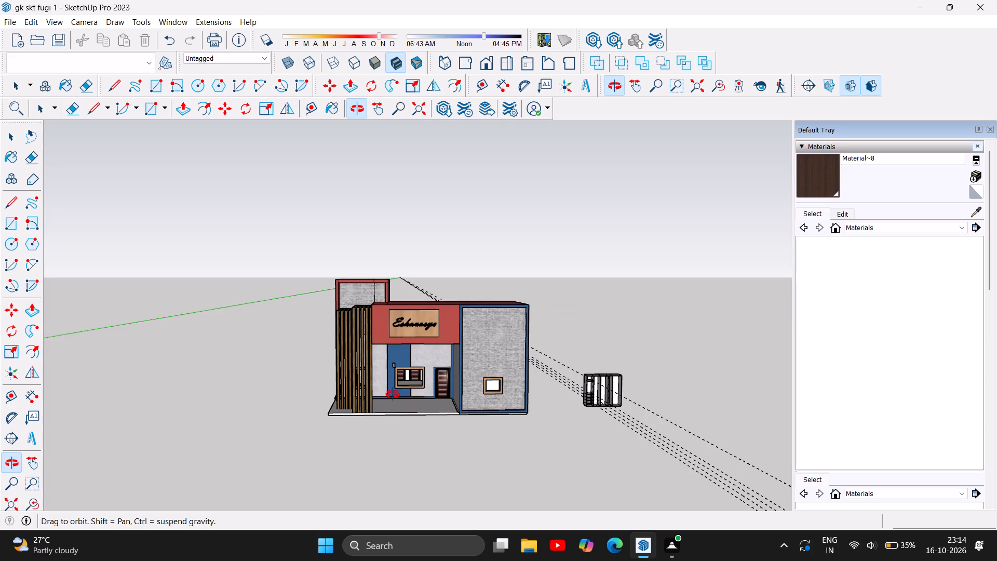
Examine the front facade's porch, timber slats, red canopy underside, entrance door and wood-framed windows from above and below.
{"action": "scroll", "coordinate": [391, 388], "scroll_direction": "up", "scroll_amount": 9}
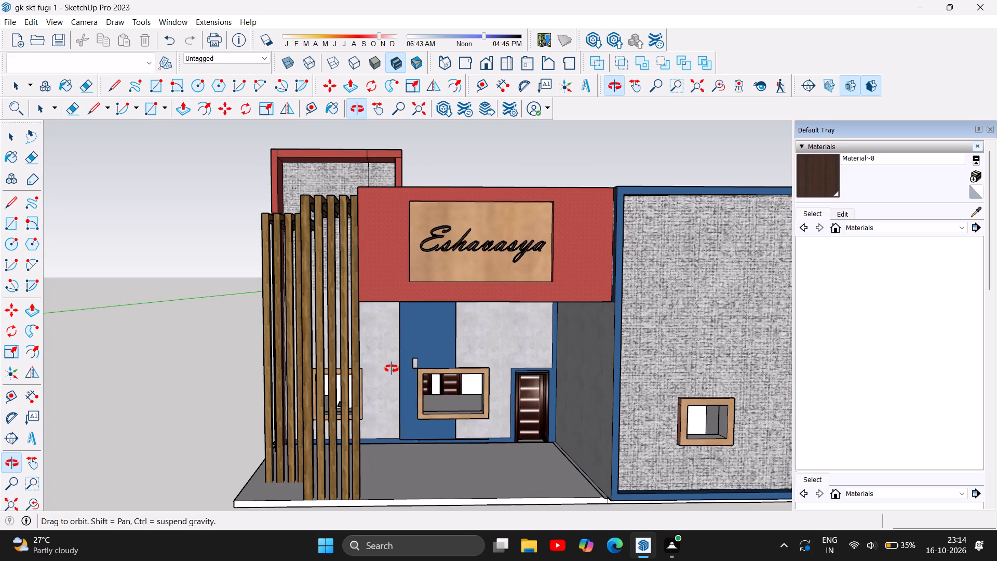
{"action": "scroll", "coordinate": [392, 369], "scroll_direction": "up", "scroll_amount": 2}
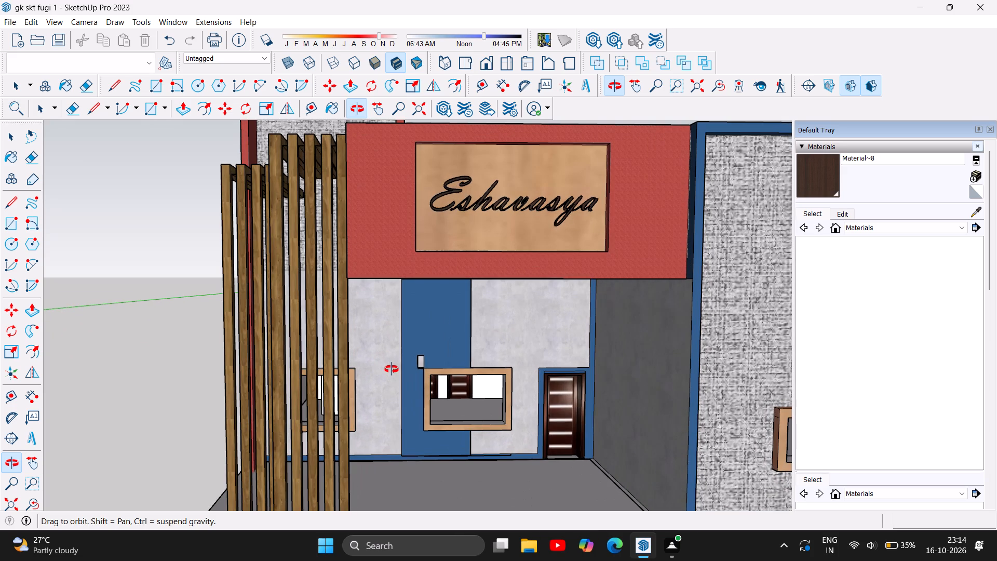
{"action": "scroll", "coordinate": [392, 369], "scroll_direction": "down", "scroll_amount": 4}
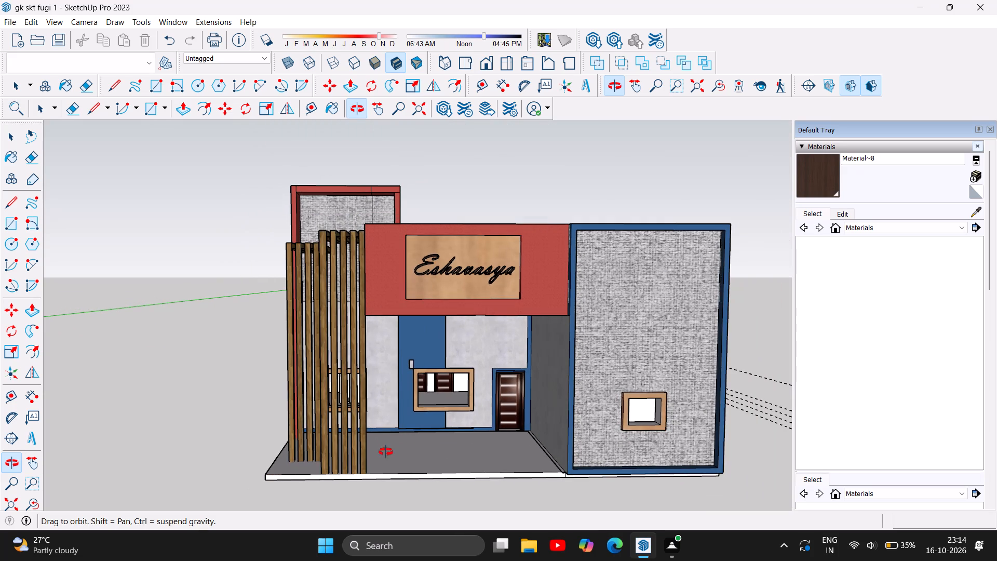
{"action": "scroll", "coordinate": [407, 498], "scroll_direction": "up", "scroll_amount": 2}
{"action": "left_click_drag", "start_coordinate": [409, 496], "coordinate": [354, 447]}
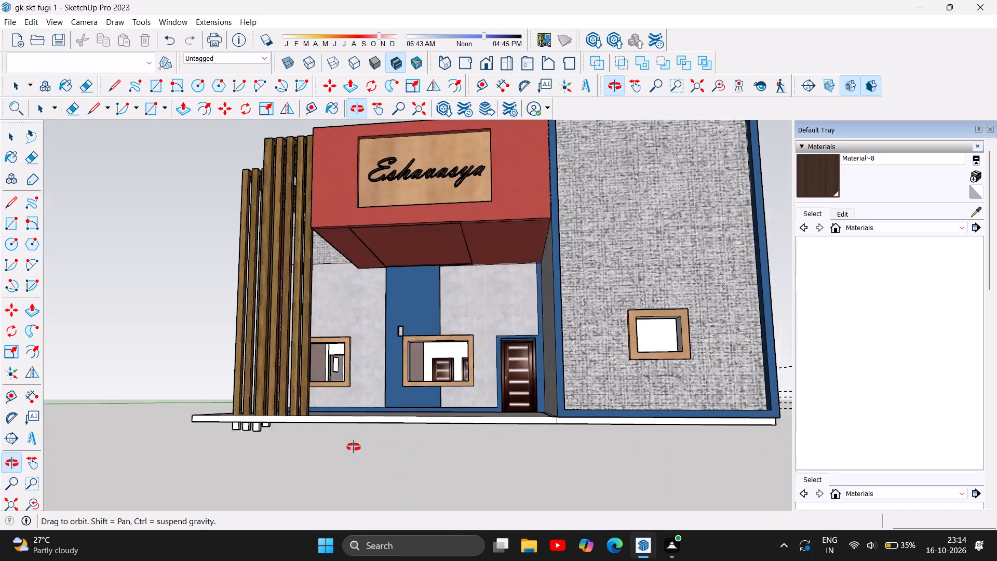
{"action": "left_click_drag", "start_coordinate": [354, 447], "coordinate": [376, 462]}
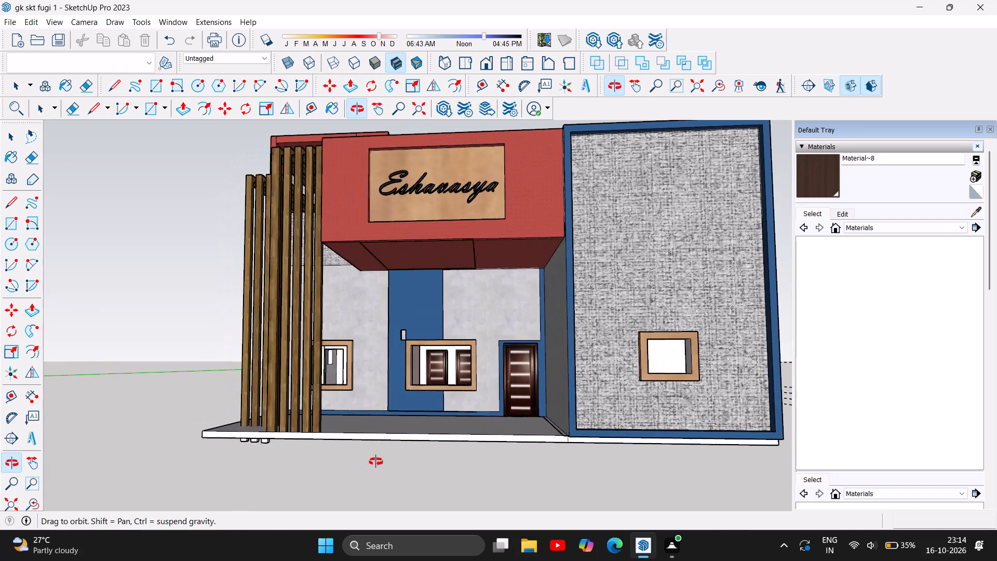
{"action": "left_click_drag", "start_coordinate": [376, 462], "coordinate": [388, 459]}
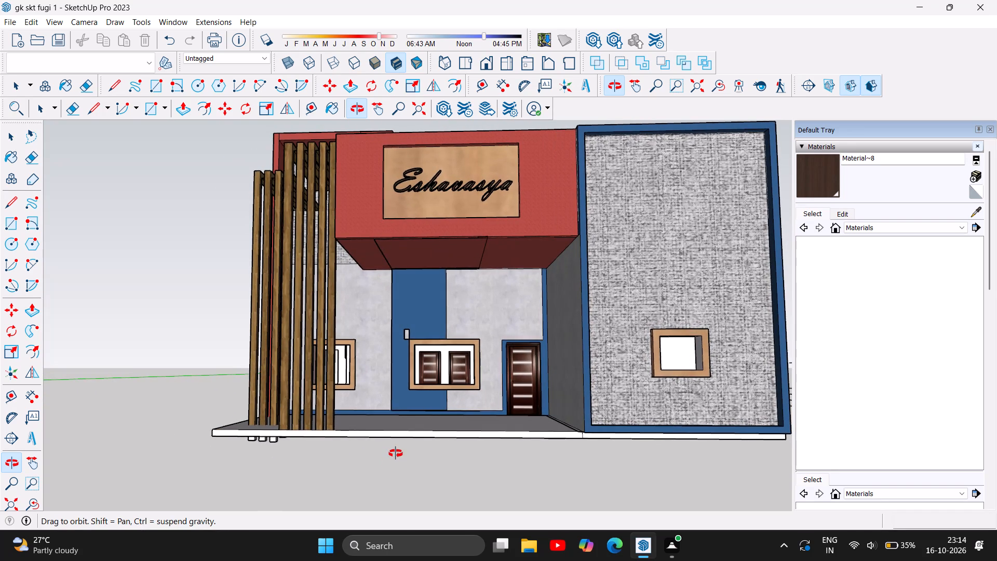
{"action": "scroll", "coordinate": [351, 444], "scroll_direction": "down", "scroll_amount": 4}
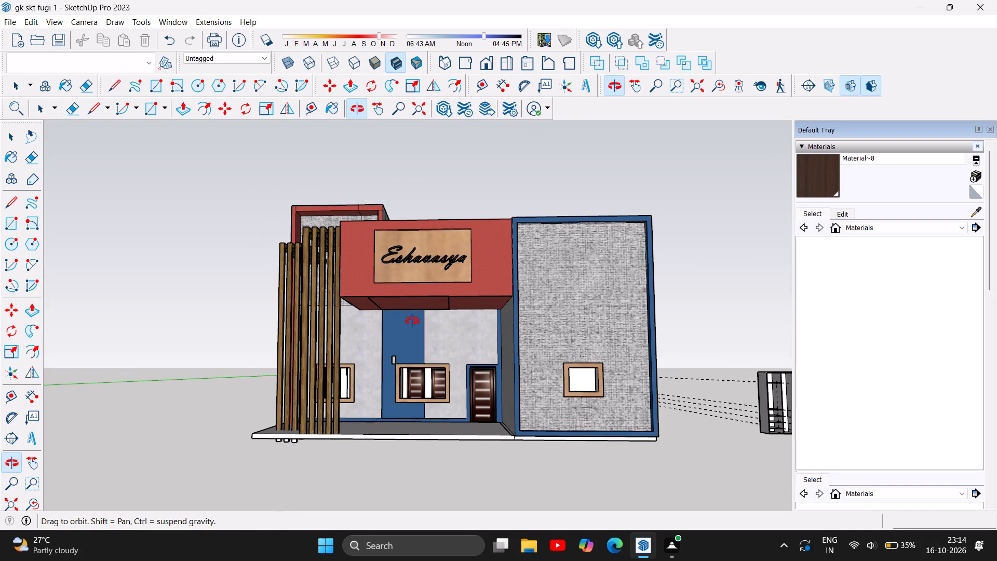
Inspect the Eshavasya lettering and its recessed wooden signboard on the red fascia at close range.
{"action": "scroll", "coordinate": [430, 259], "scroll_direction": "up", "scroll_amount": 11}
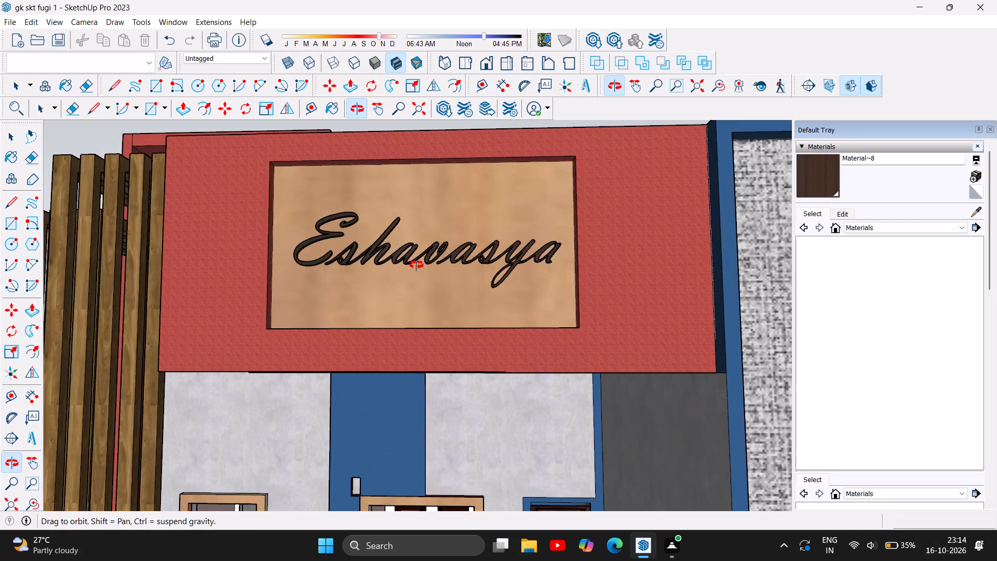
{"action": "scroll", "coordinate": [415, 266], "scroll_direction": "up", "scroll_amount": 3}
{"action": "scroll", "coordinate": [355, 244], "scroll_direction": "up", "scroll_amount": 5}
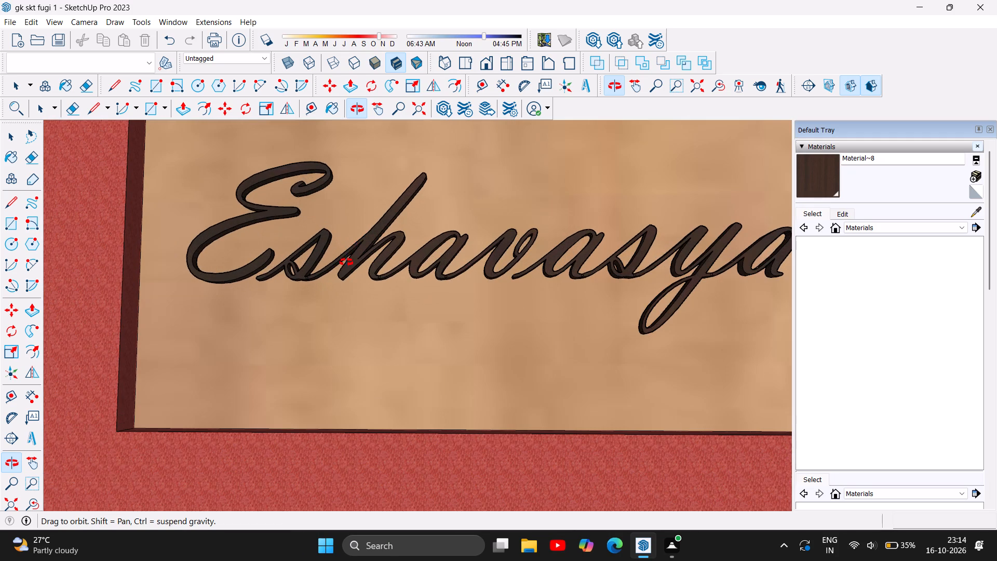
{"action": "scroll", "coordinate": [318, 292], "scroll_direction": "down", "scroll_amount": 4}
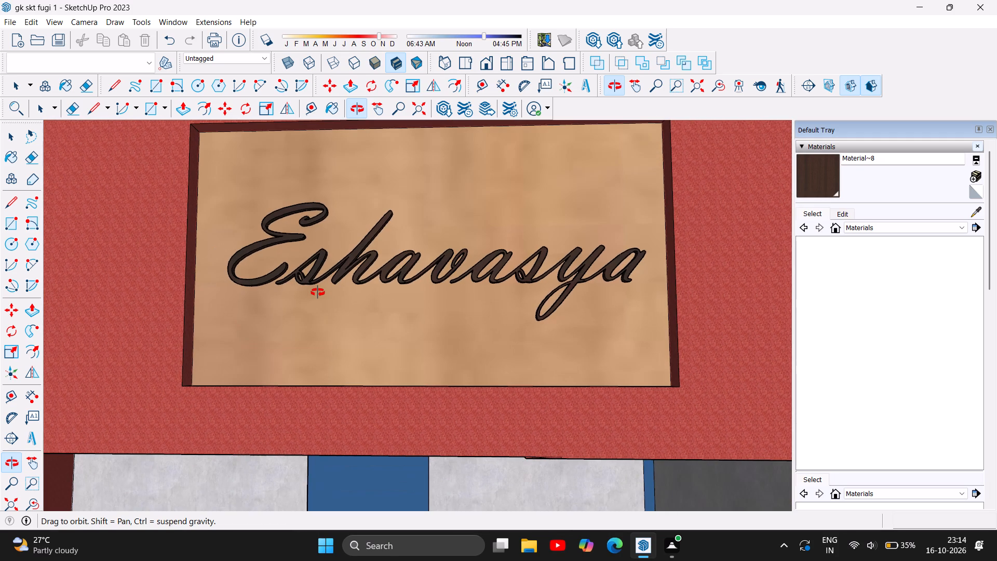
{"action": "scroll", "coordinate": [385, 371], "scroll_direction": "down", "scroll_amount": 4}
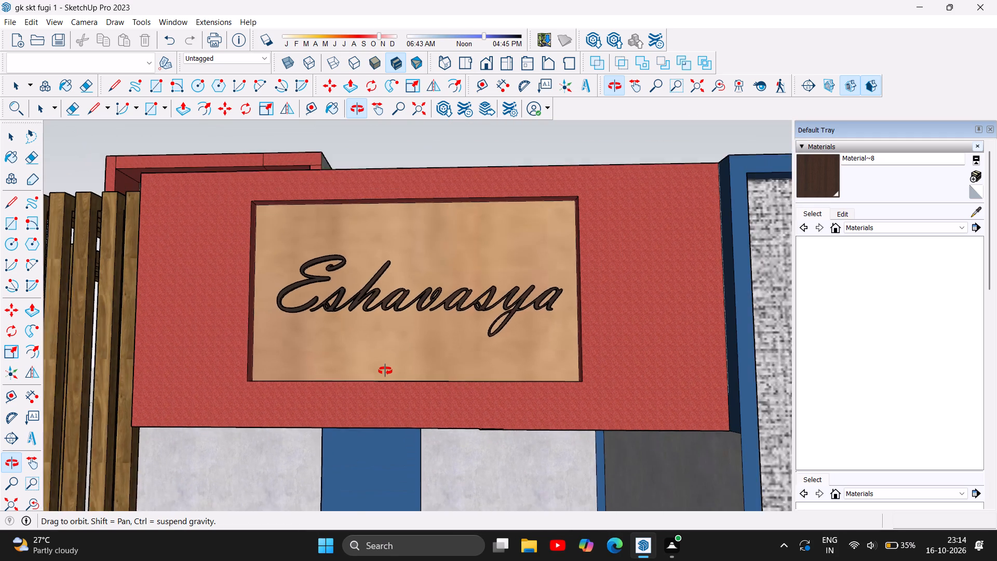
{"action": "scroll", "coordinate": [385, 371], "scroll_direction": "down", "scroll_amount": 3}
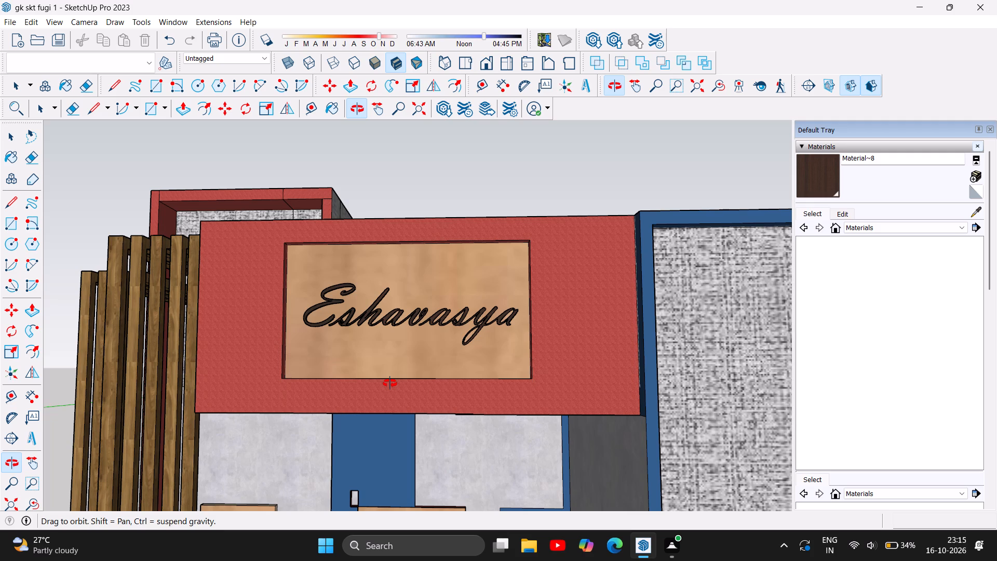
{"action": "scroll", "coordinate": [390, 383], "scroll_direction": "down", "scroll_amount": 8}
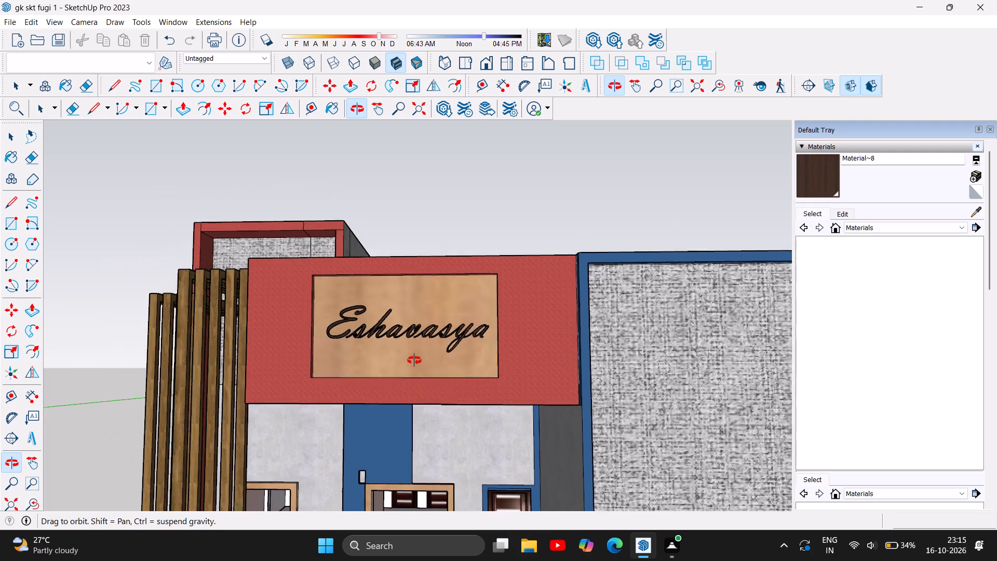
Review the complete house exterior from all sides, including the rear walls, window openings, parapets and tower.
{"action": "scroll", "coordinate": [414, 360], "scroll_direction": "down", "scroll_amount": 11}
{"action": "left_click_drag", "start_coordinate": [407, 416], "coordinate": [343, 417]}
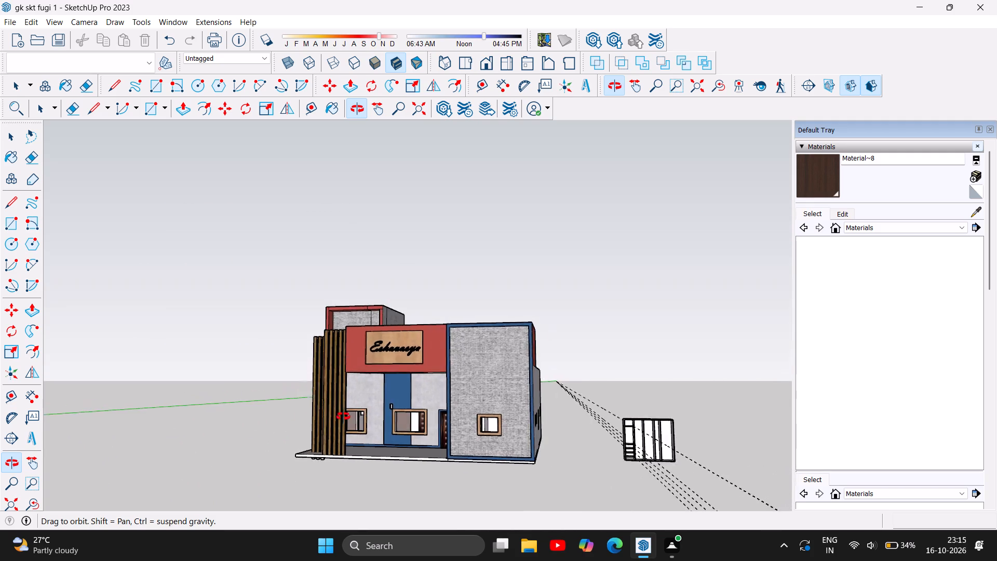
{"action": "left_click_drag", "start_coordinate": [343, 417], "coordinate": [747, 445]}
{"action": "left_click_drag", "start_coordinate": [238, 444], "coordinate": [580, 442]}
{"action": "left_click_drag", "start_coordinate": [270, 436], "coordinate": [276, 435]}
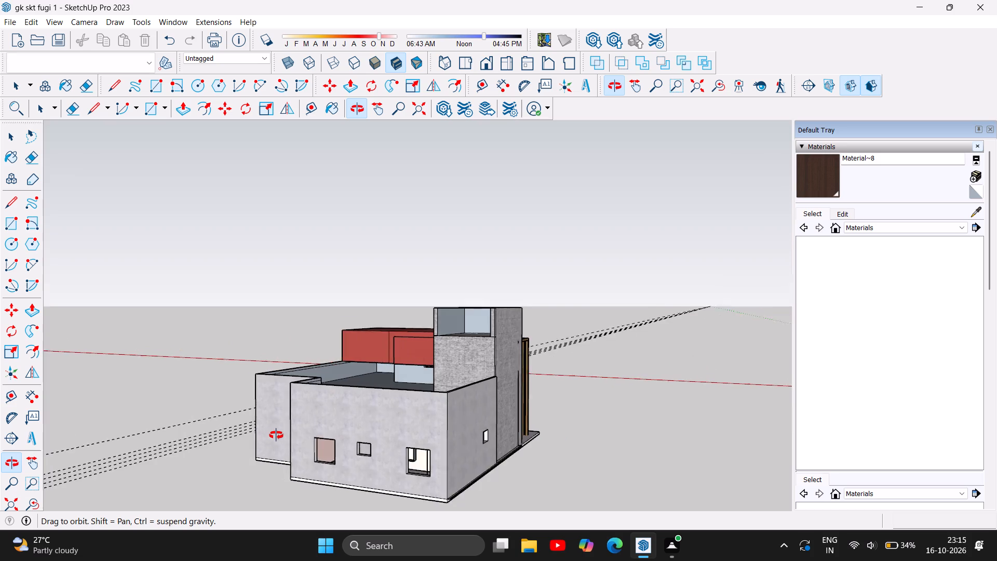
{"action": "left_click_drag", "start_coordinate": [276, 435], "coordinate": [290, 450]}
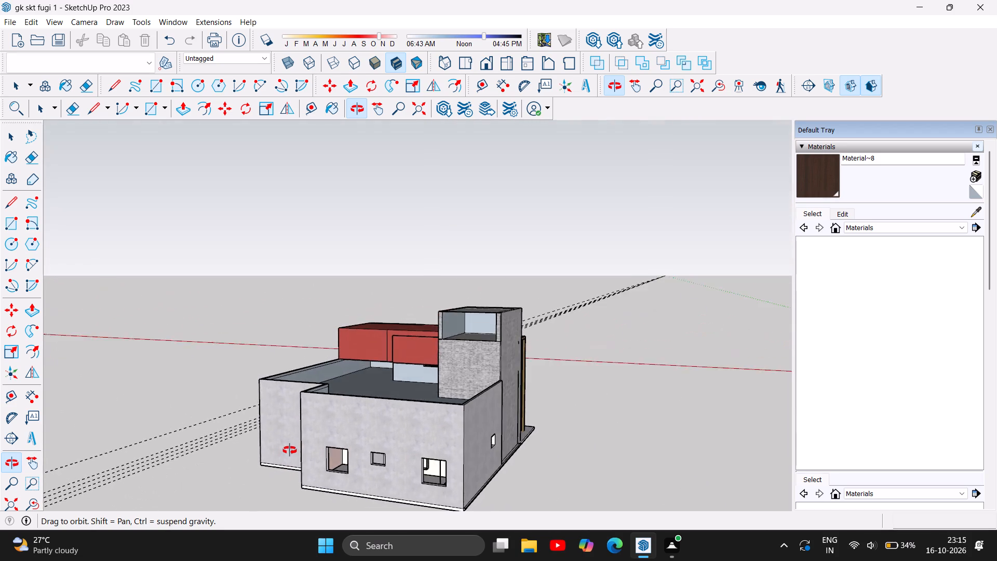
{"action": "left_click_drag", "start_coordinate": [290, 450], "coordinate": [778, 443]}
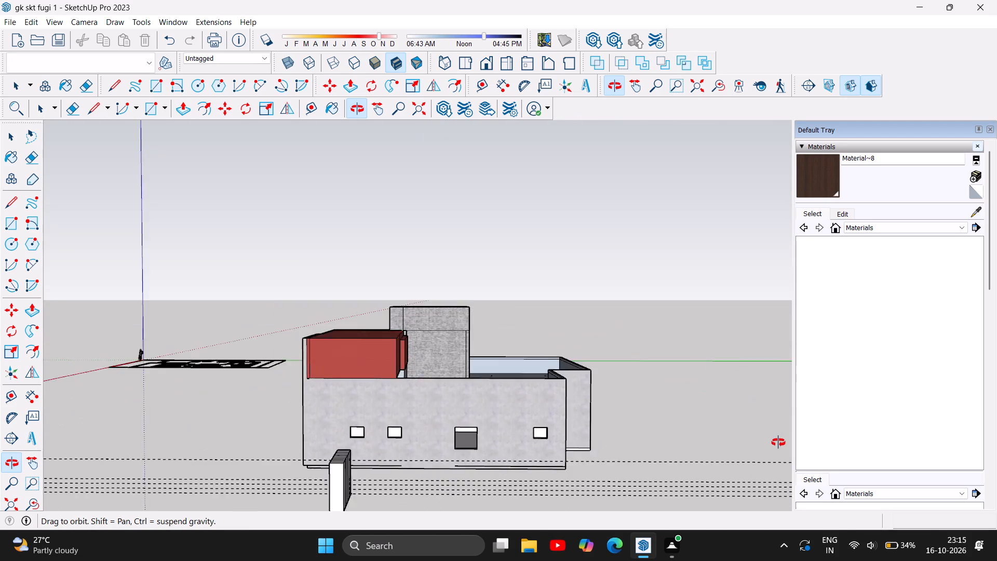
{"action": "left_click_drag", "start_coordinate": [778, 443], "coordinate": [253, 460]}
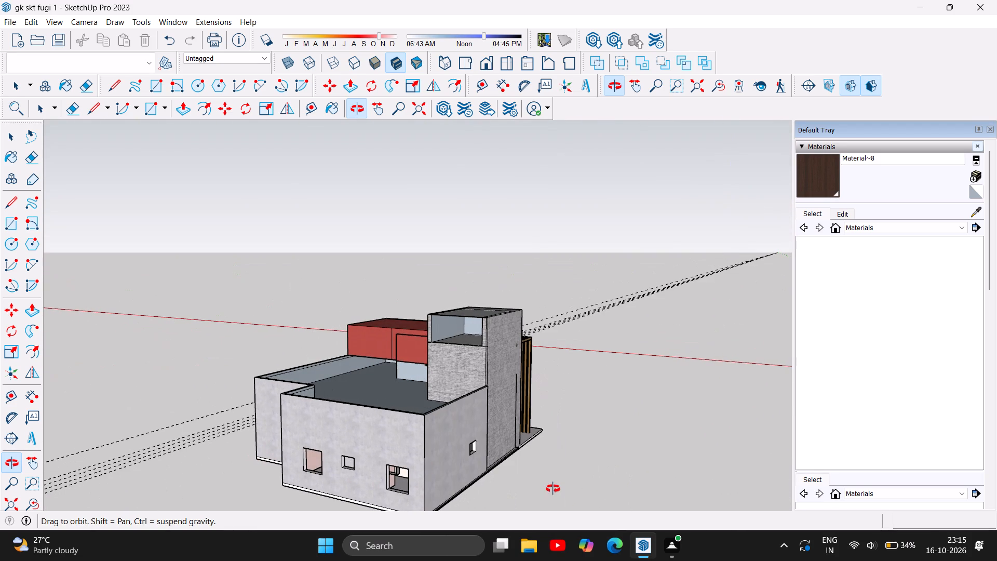
{"action": "left_click_drag", "start_coordinate": [553, 489], "coordinate": [281, 487]}
{"action": "left_click_drag", "start_coordinate": [684, 418], "coordinate": [677, 419]}
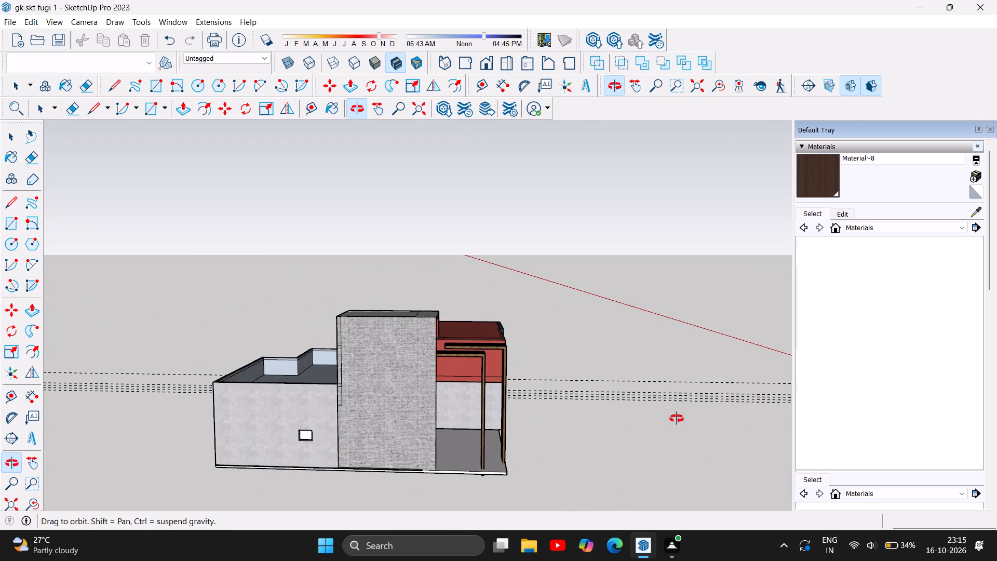
{"action": "left_click_drag", "start_coordinate": [677, 419], "coordinate": [294, 422]}
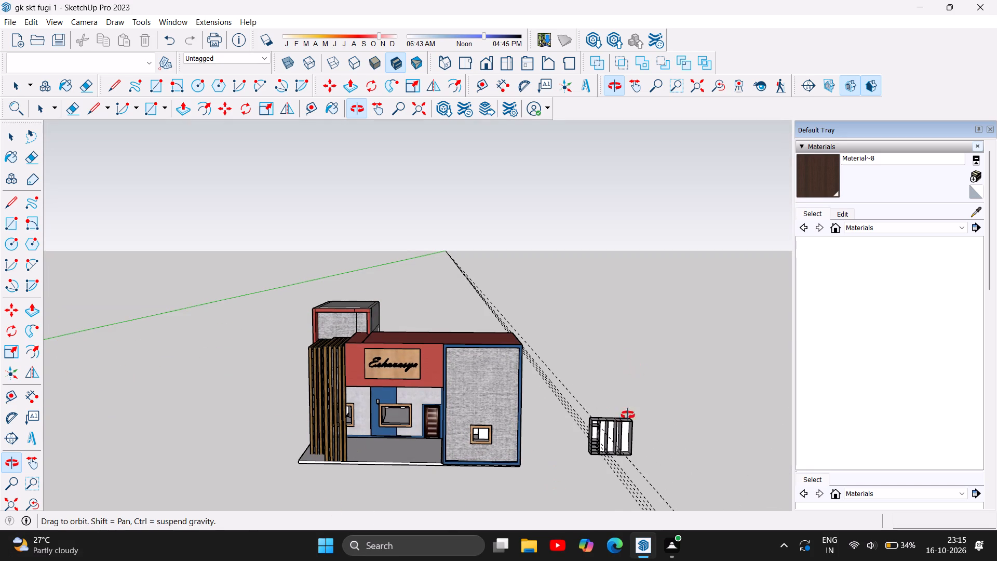
Delete all the construction guides running from the divided shelf box across the model.
{"action": "left_click_drag", "start_coordinate": [623, 430], "coordinate": [558, 424]}
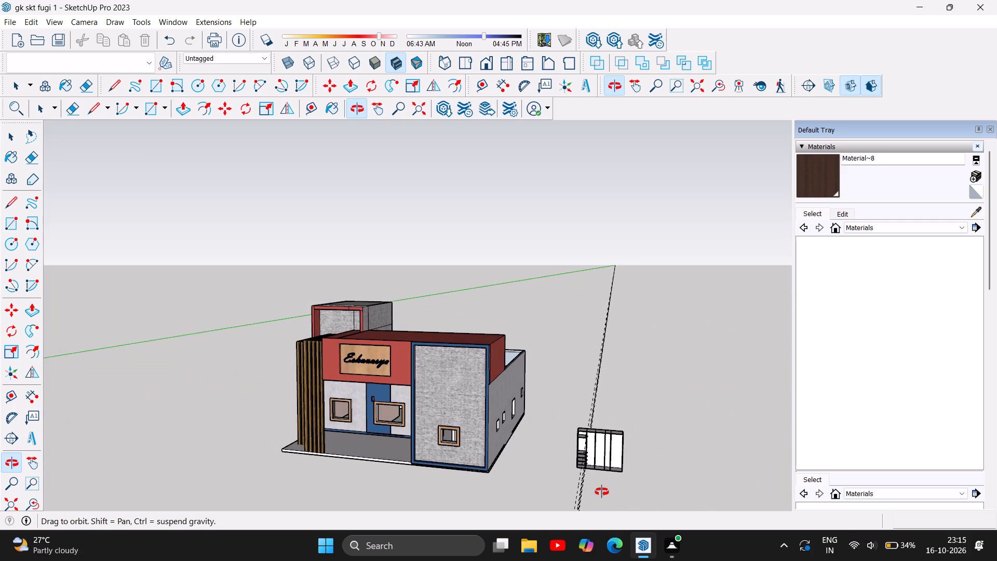
{"action": "left_click_drag", "start_coordinate": [601, 492], "coordinate": [624, 472]}
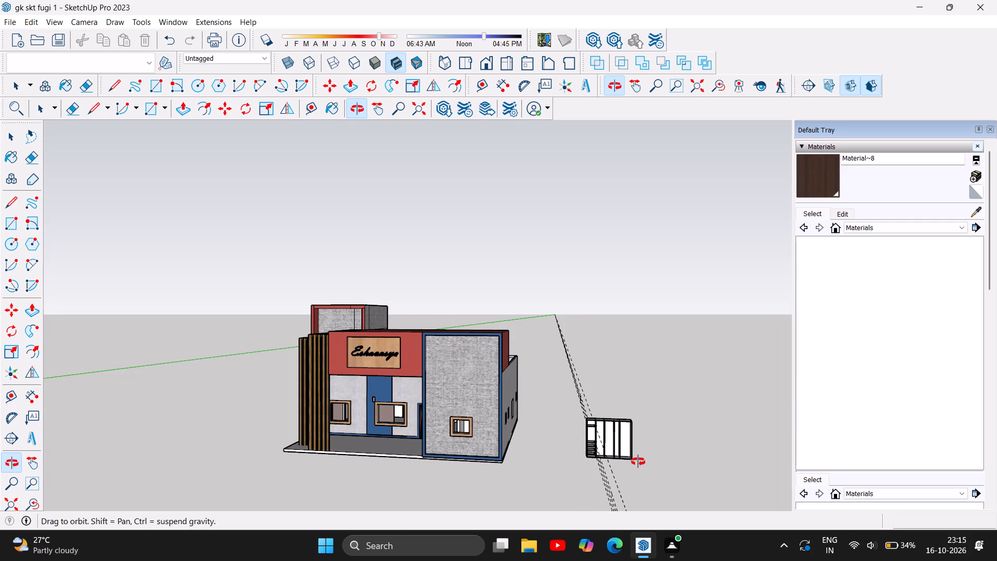
{"action": "scroll", "coordinate": [636, 461], "scroll_direction": "up", "scroll_amount": 6}
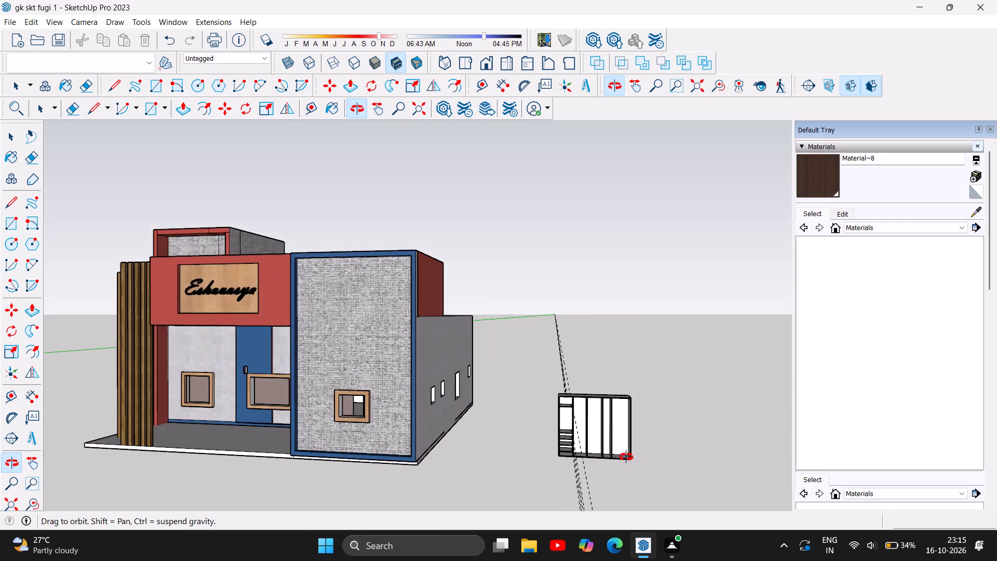
{"action": "scroll", "coordinate": [626, 457], "scroll_direction": "up", "scroll_amount": 7}
{"action": "scroll", "coordinate": [562, 446], "scroll_direction": "up", "scroll_amount": 1}
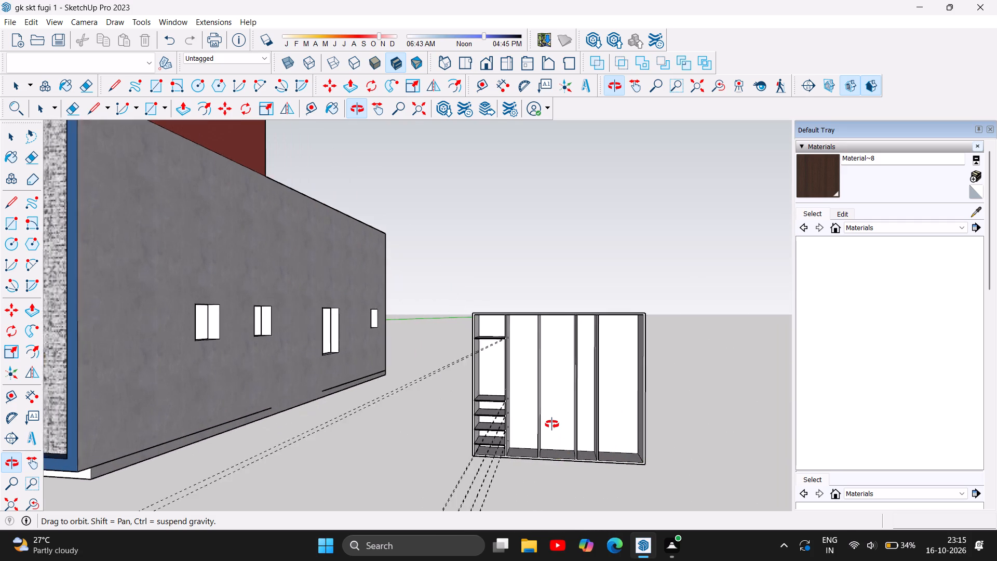
{"action": "scroll", "coordinate": [552, 424], "scroll_direction": "up", "scroll_amount": 5}
{"action": "left_click_drag", "start_coordinate": [538, 457], "coordinate": [548, 444]}
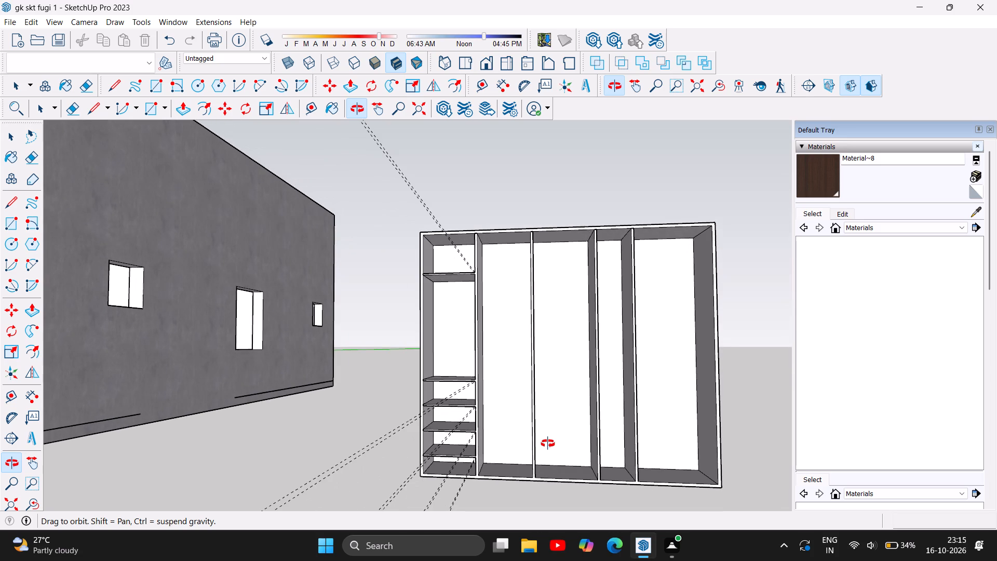
{"action": "left_click_drag", "start_coordinate": [548, 444], "coordinate": [557, 444]}
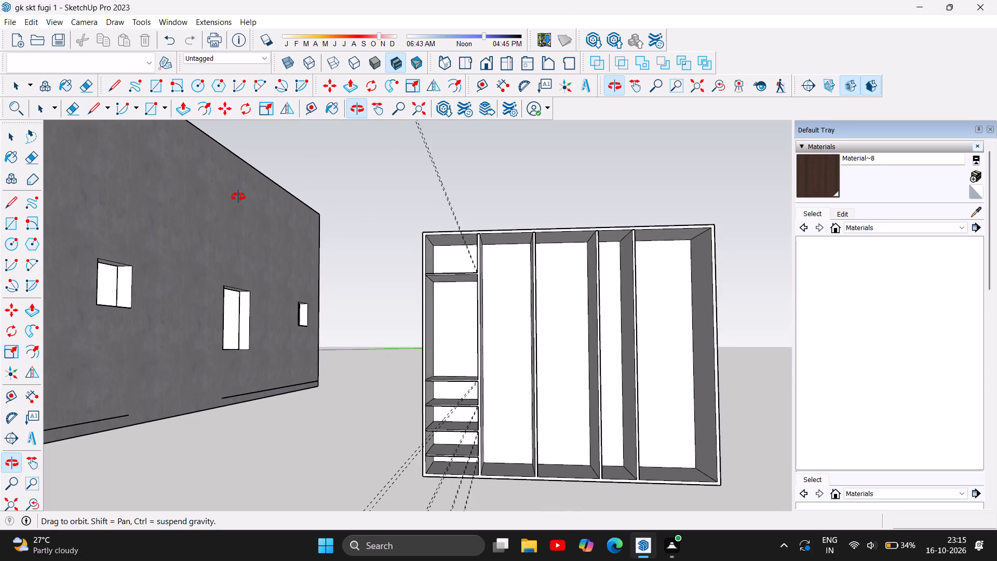
{"action": "left_click", "coordinate": [34, 21]}
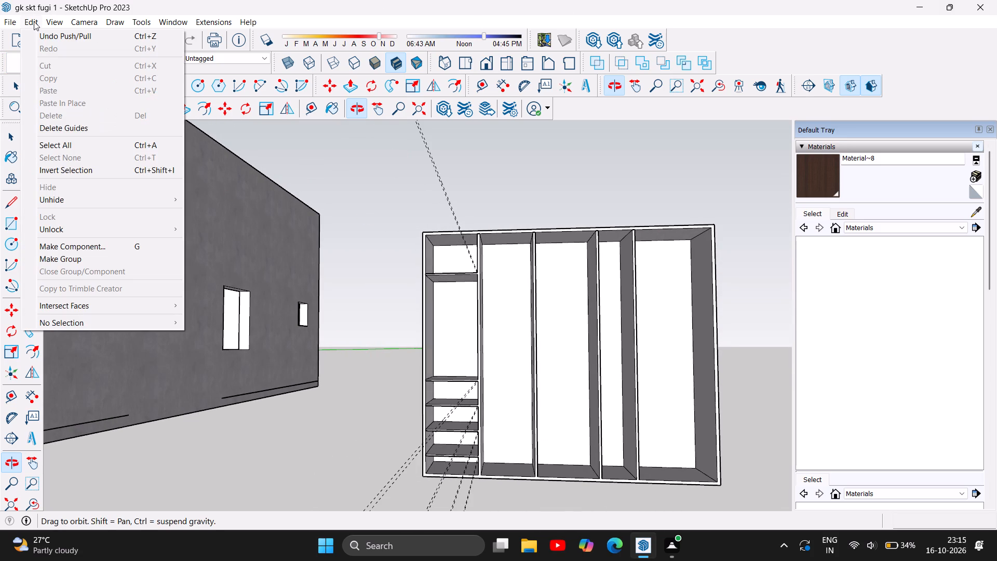
{"action": "left_click", "coordinate": [46, 125]}
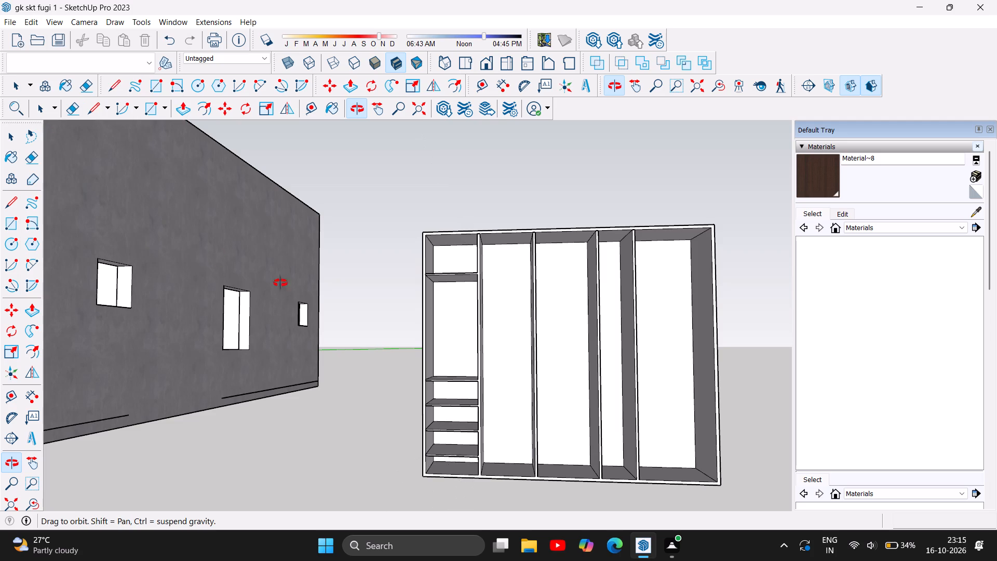
Review the front and side facades of the house together with the freestanding divided box from several angles.
{"action": "scroll", "coordinate": [312, 327], "scroll_direction": "down", "scroll_amount": 7}
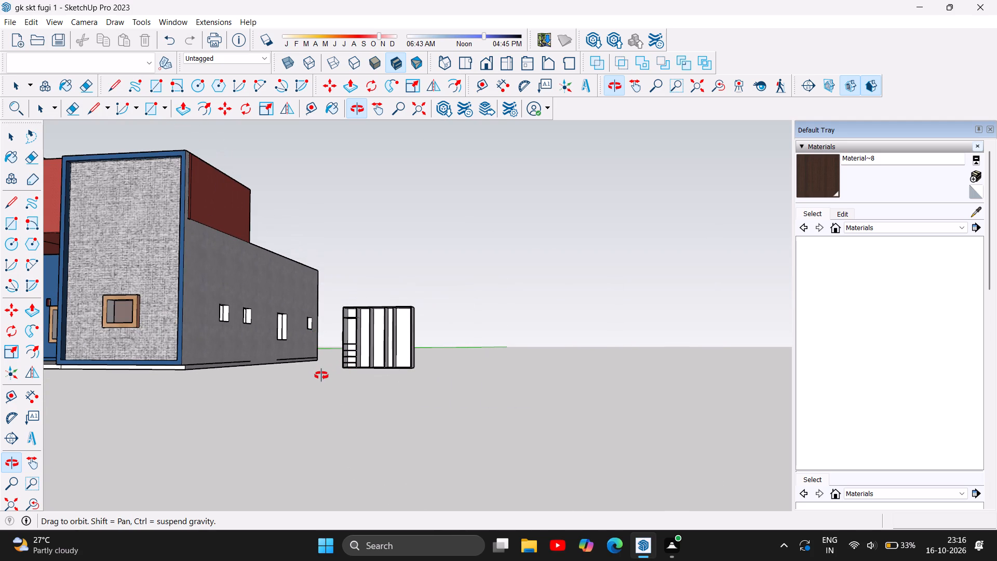
{"action": "scroll", "coordinate": [362, 404], "scroll_direction": "down", "scroll_amount": 5}
{"action": "left_click_drag", "start_coordinate": [231, 385], "coordinate": [259, 434]}
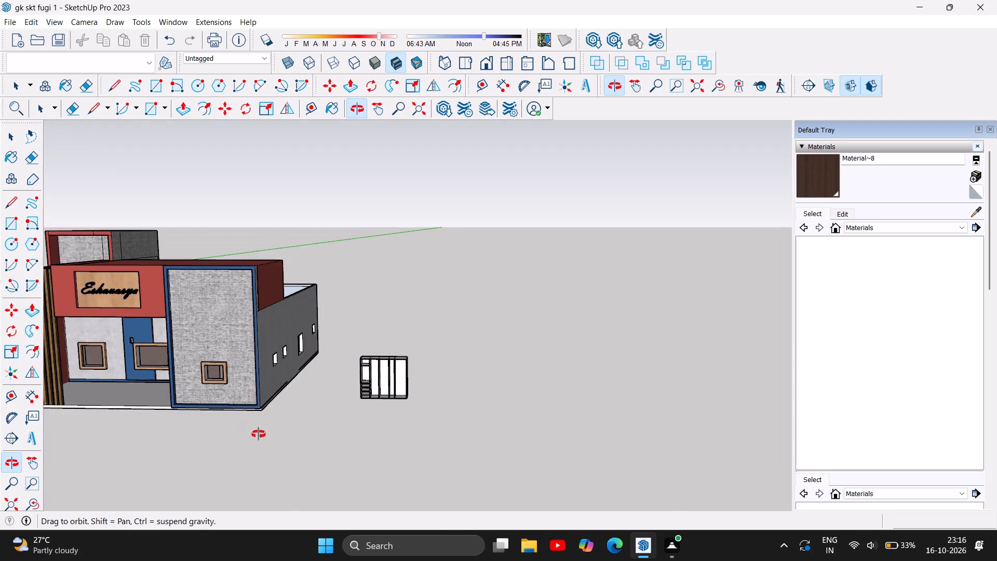
{"action": "left_click_drag", "start_coordinate": [259, 434], "coordinate": [442, 437]}
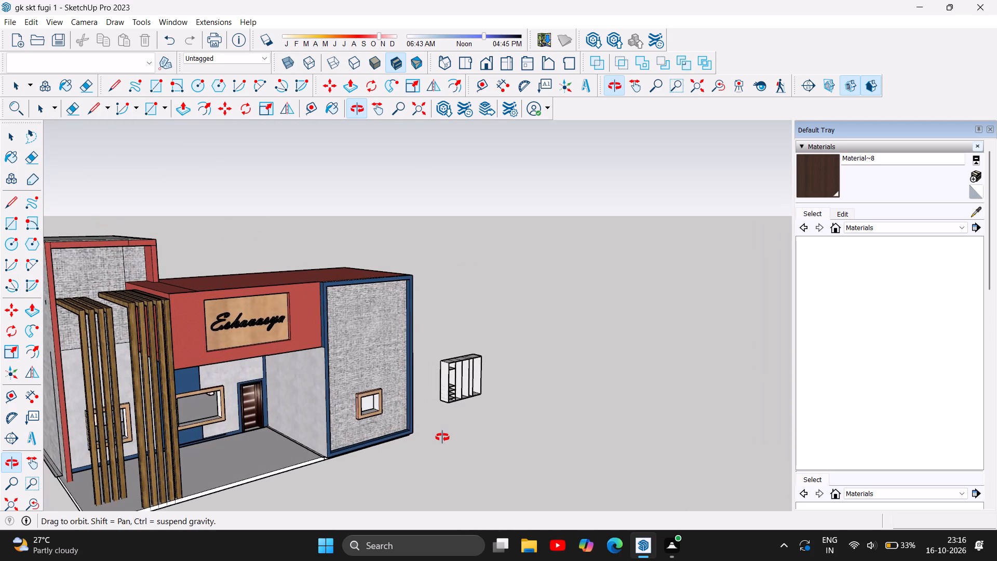
{"action": "left_click_drag", "start_coordinate": [442, 437], "coordinate": [321, 449]}
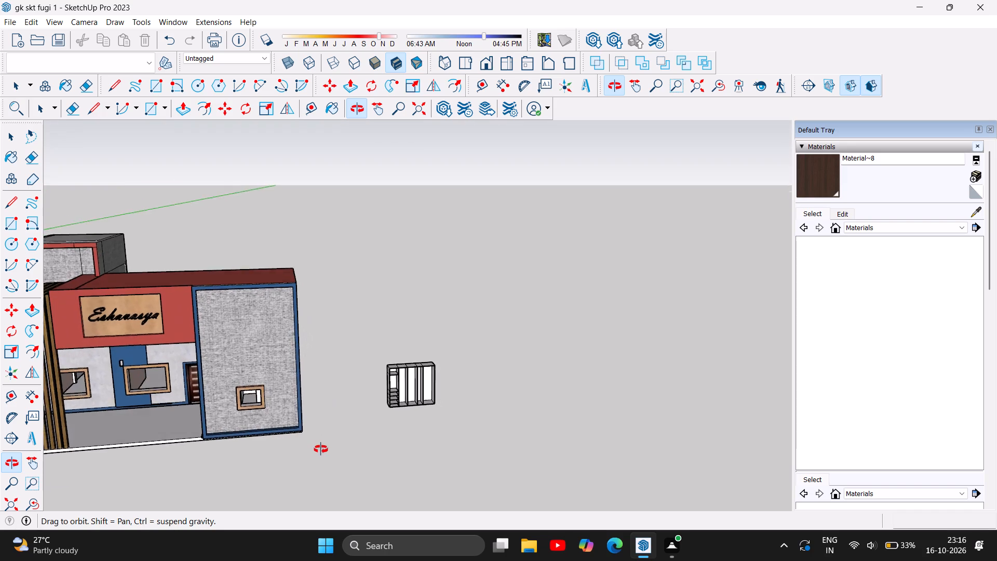
{"action": "left_click_drag", "start_coordinate": [321, 449], "coordinate": [125, 424]}
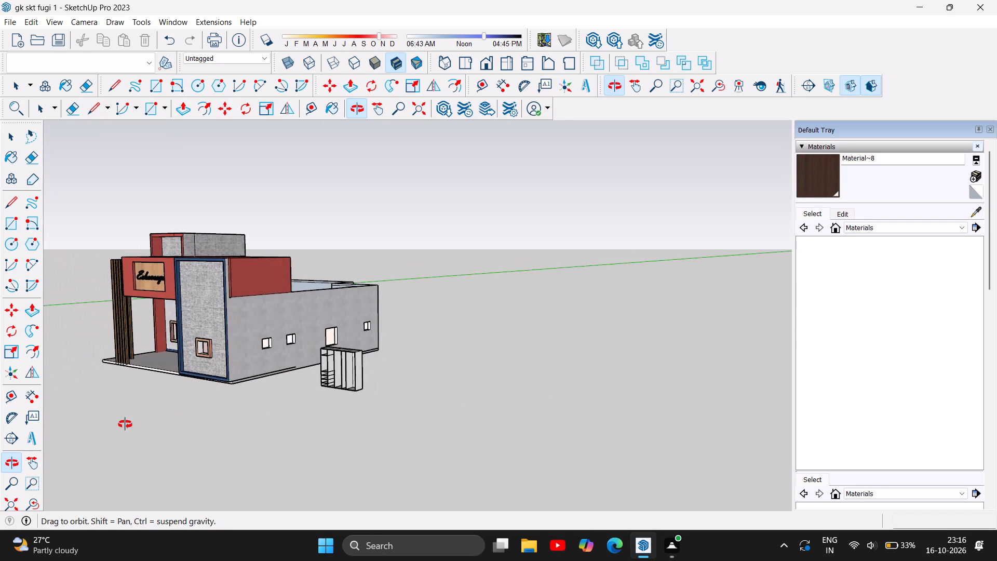
{"action": "left_click_drag", "start_coordinate": [125, 424], "coordinate": [341, 413]}
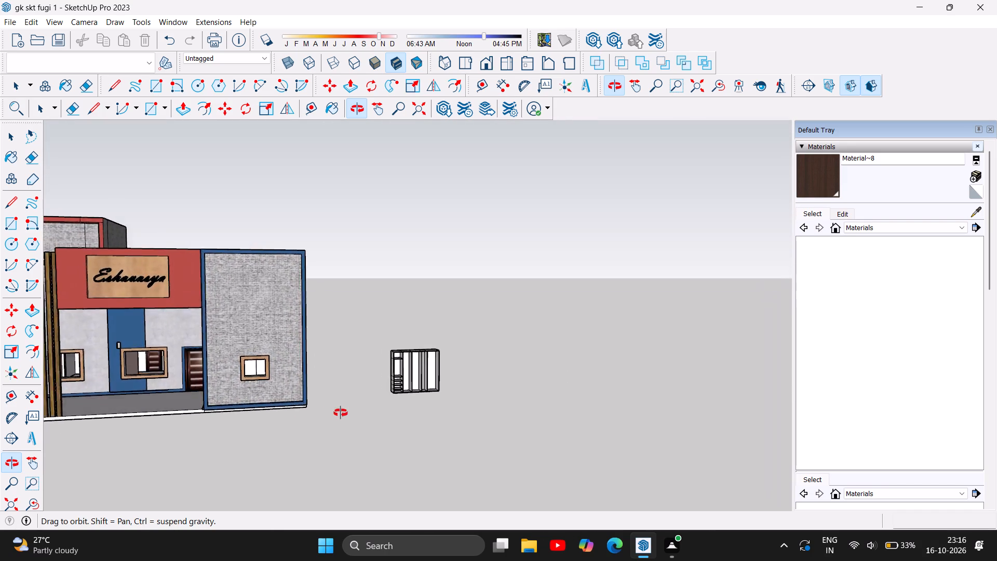
{"action": "left_click_drag", "start_coordinate": [341, 413], "coordinate": [482, 428]}
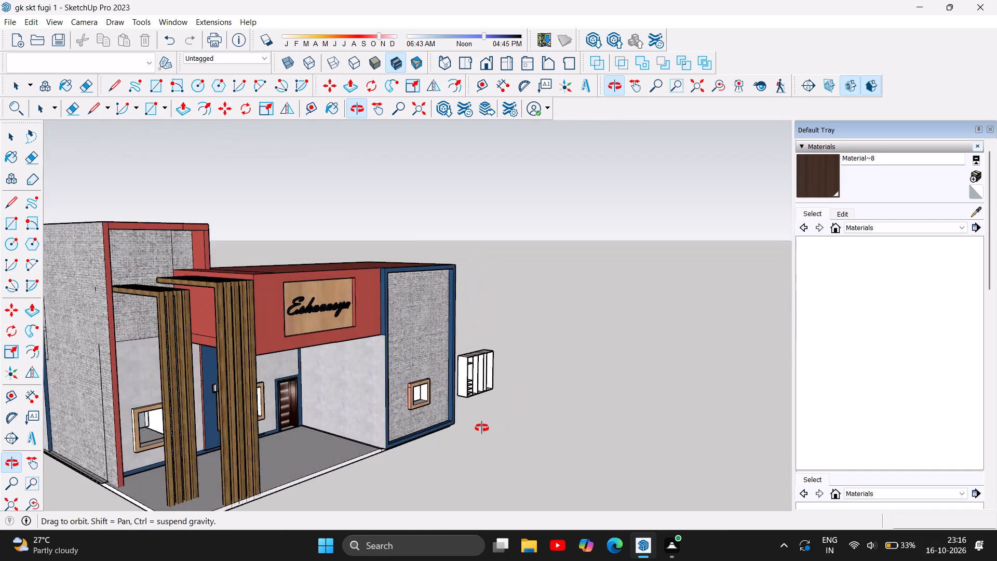
{"action": "left_click_drag", "start_coordinate": [482, 428], "coordinate": [211, 429]}
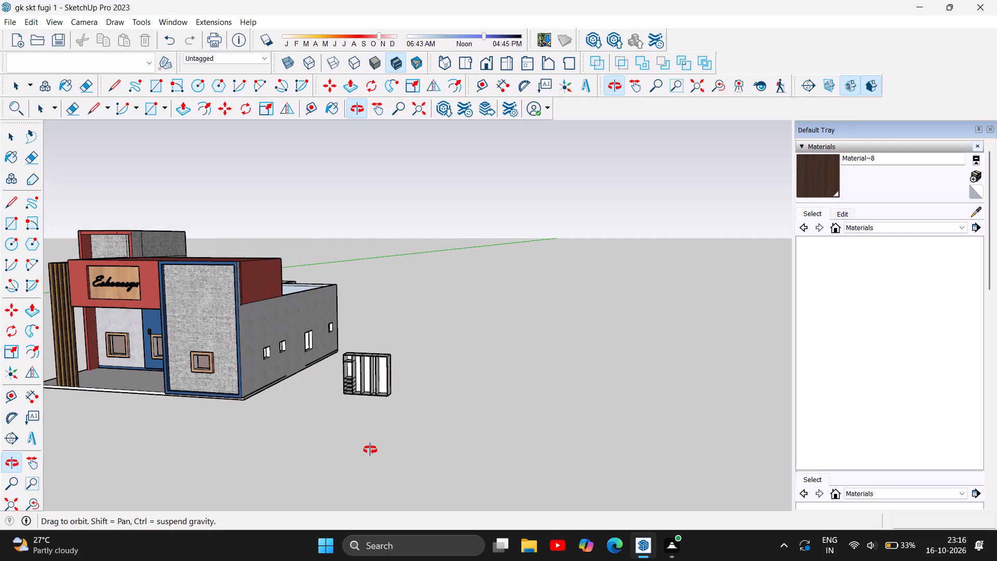
Examine the divided box's vertical partitions and the shelves of its end compartment from the front, at close range and from afar.
{"action": "scroll", "coordinate": [346, 410], "scroll_direction": "up", "scroll_amount": 7}
{"action": "scroll", "coordinate": [395, 383], "scroll_direction": "up", "scroll_amount": 3}
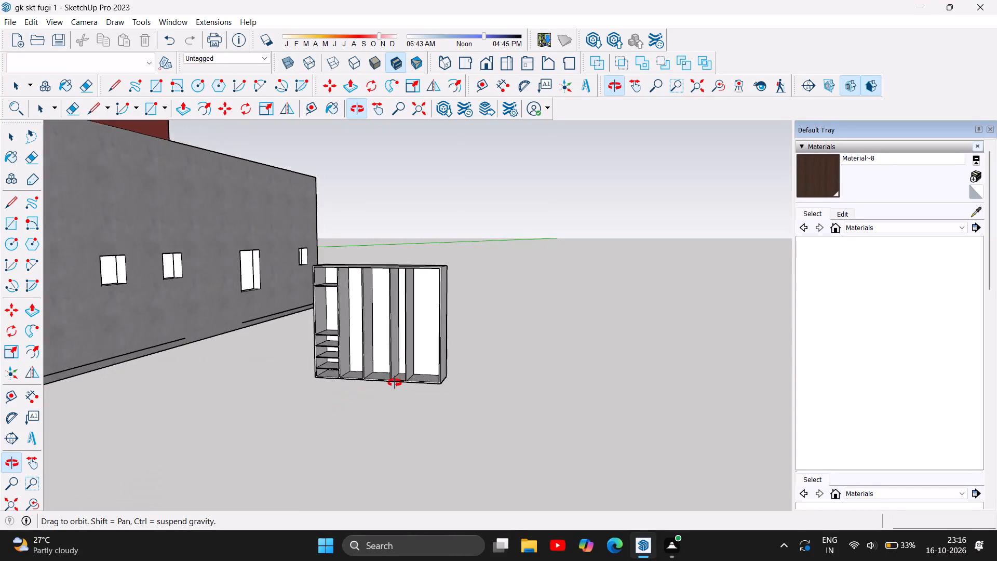
{"action": "scroll", "coordinate": [395, 383], "scroll_direction": "up", "scroll_amount": 3}
{"action": "left_click_drag", "start_coordinate": [277, 425], "coordinate": [360, 407]}
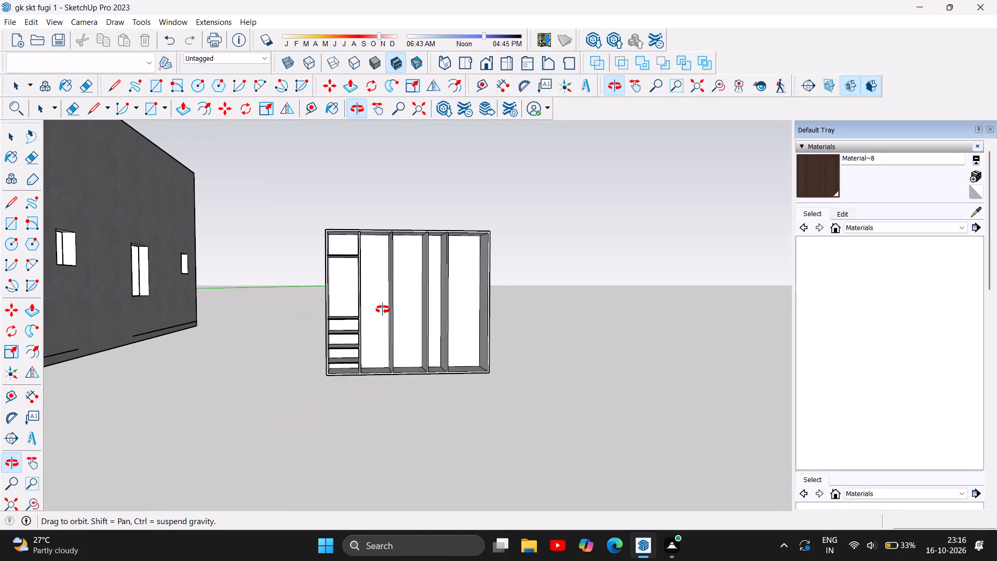
{"action": "scroll", "coordinate": [383, 310], "scroll_direction": "up", "scroll_amount": 1}
{"action": "scroll", "coordinate": [372, 375], "scroll_direction": "down", "scroll_amount": 13}
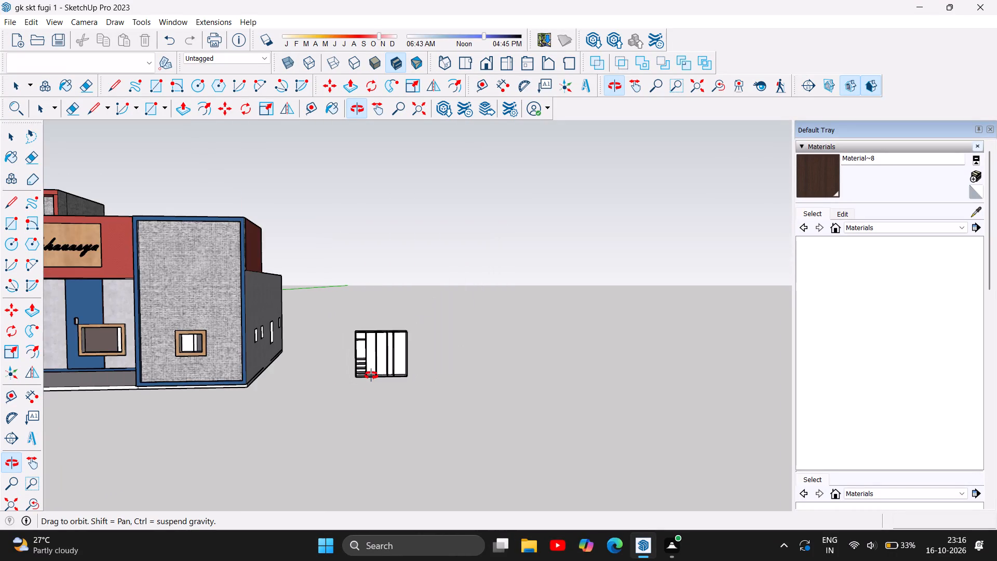
{"action": "scroll", "coordinate": [371, 376], "scroll_direction": "down", "scroll_amount": 4}
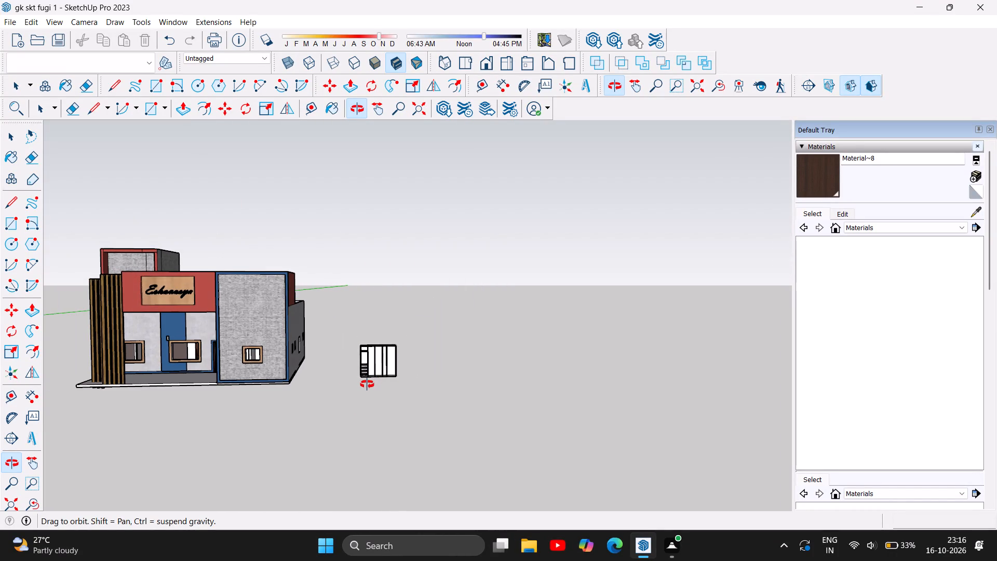
{"action": "scroll", "coordinate": [376, 374], "scroll_direction": "up", "scroll_amount": 1}
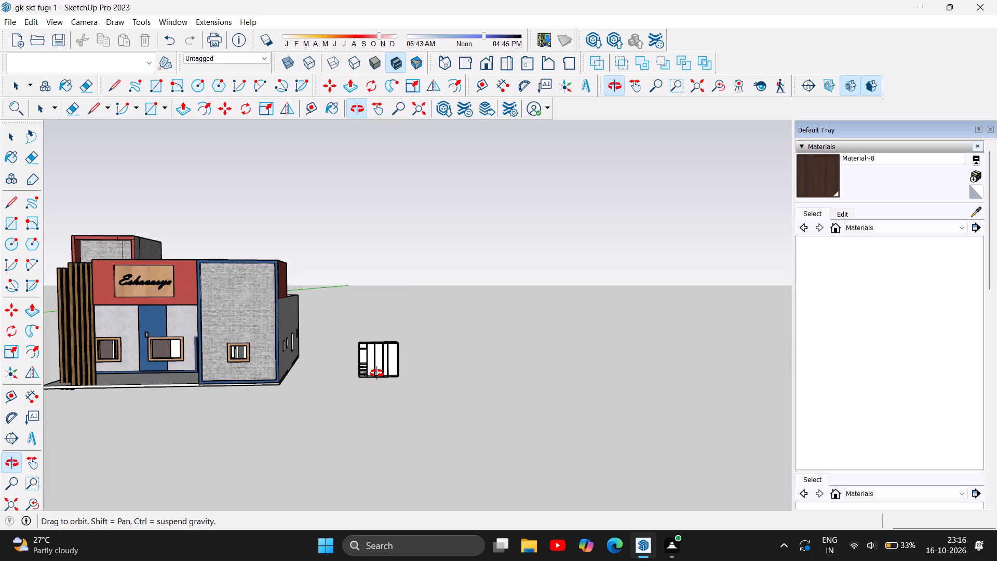
{"action": "scroll", "coordinate": [378, 361], "scroll_direction": "up", "scroll_amount": 7}
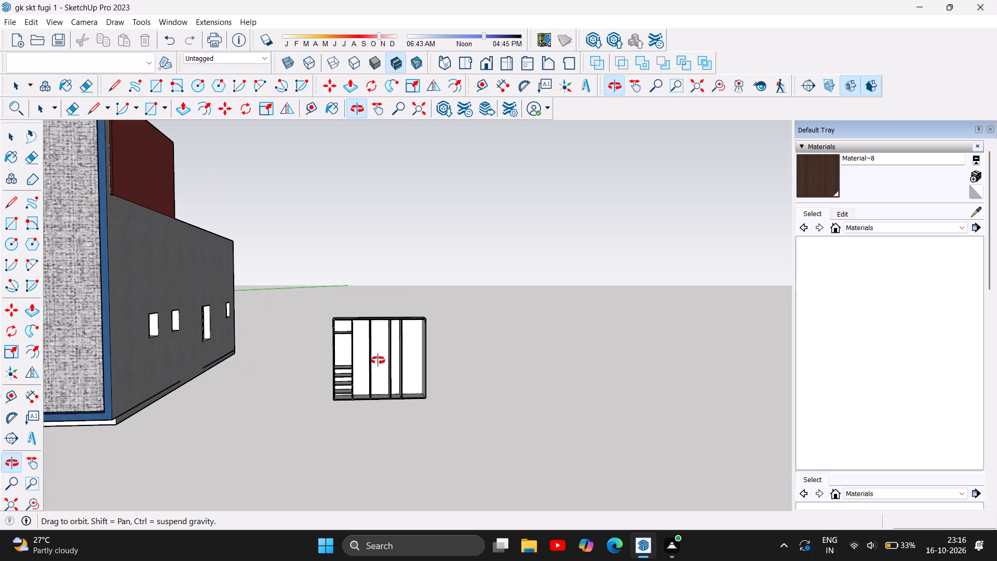
{"action": "scroll", "coordinate": [378, 360], "scroll_direction": "up", "scroll_amount": 10}
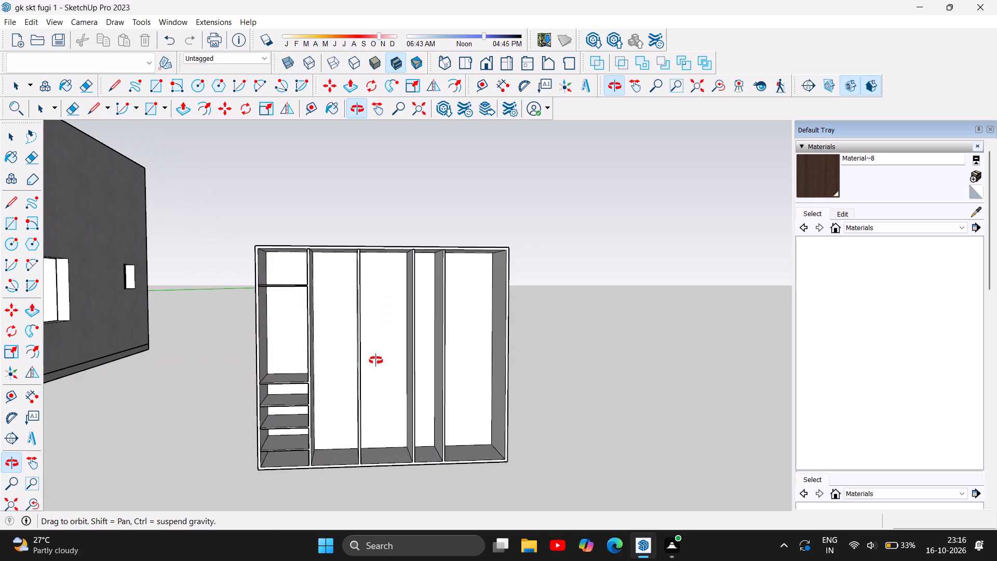
{"action": "scroll", "coordinate": [372, 364], "scroll_direction": "up", "scroll_amount": 4}
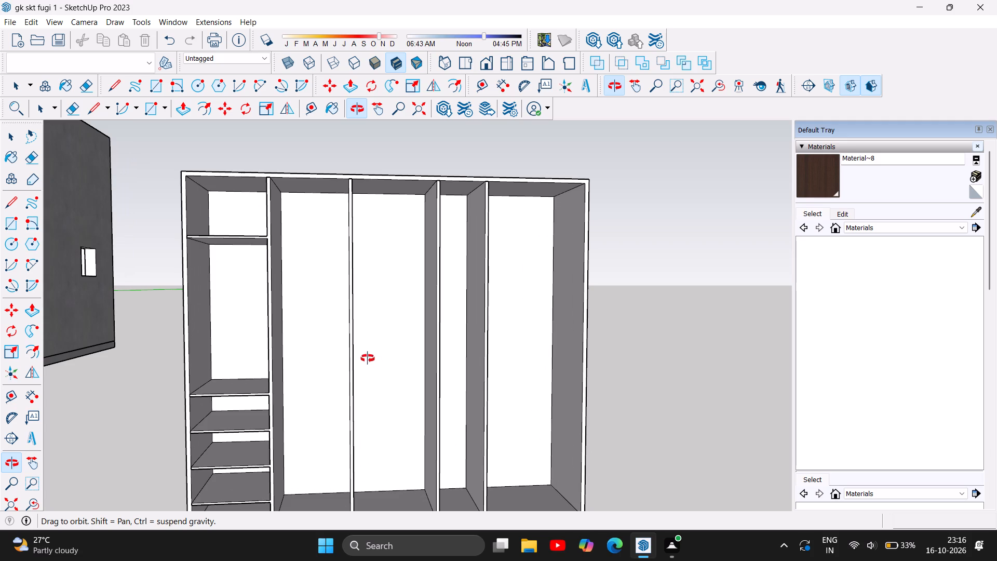
{"action": "scroll", "coordinate": [364, 351], "scroll_direction": "down", "scroll_amount": 2}
{"action": "scroll", "coordinate": [364, 350], "scroll_direction": "up", "scroll_amount": 3}
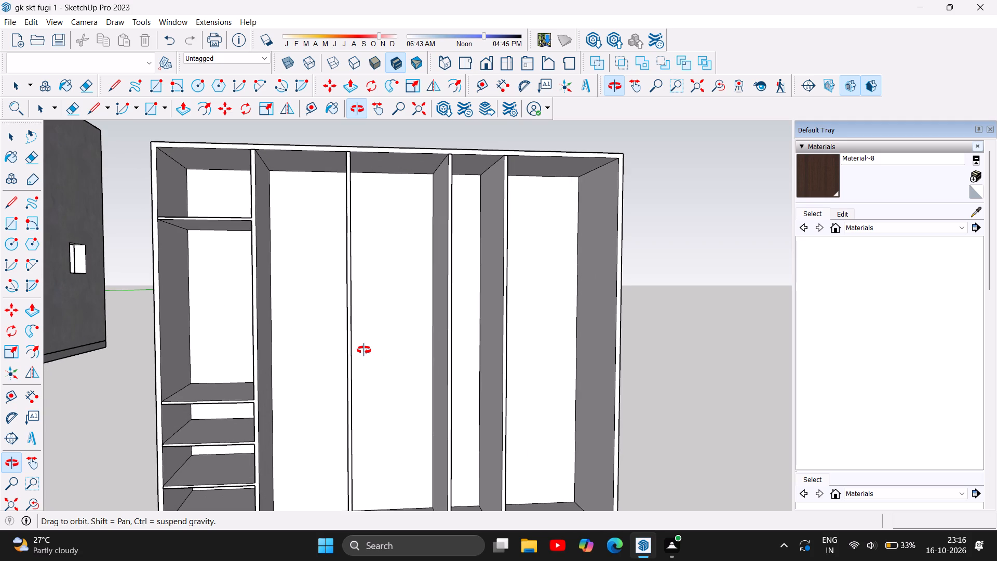
{"action": "scroll", "coordinate": [364, 350], "scroll_direction": "down", "scroll_amount": 5}
{"action": "scroll", "coordinate": [344, 477], "scroll_direction": "up", "scroll_amount": 3}
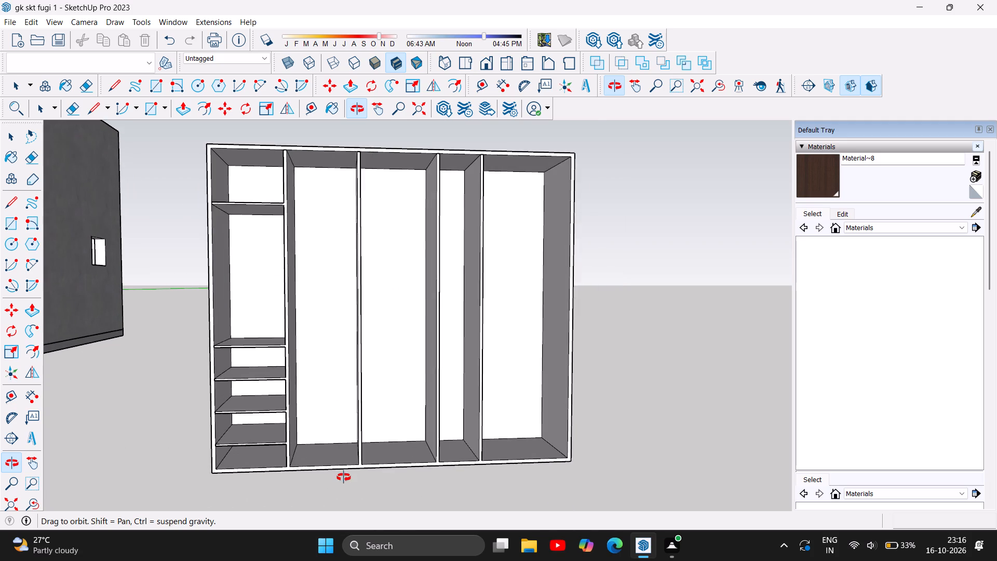
{"action": "scroll", "coordinate": [344, 477], "scroll_direction": "up", "scroll_amount": 1}
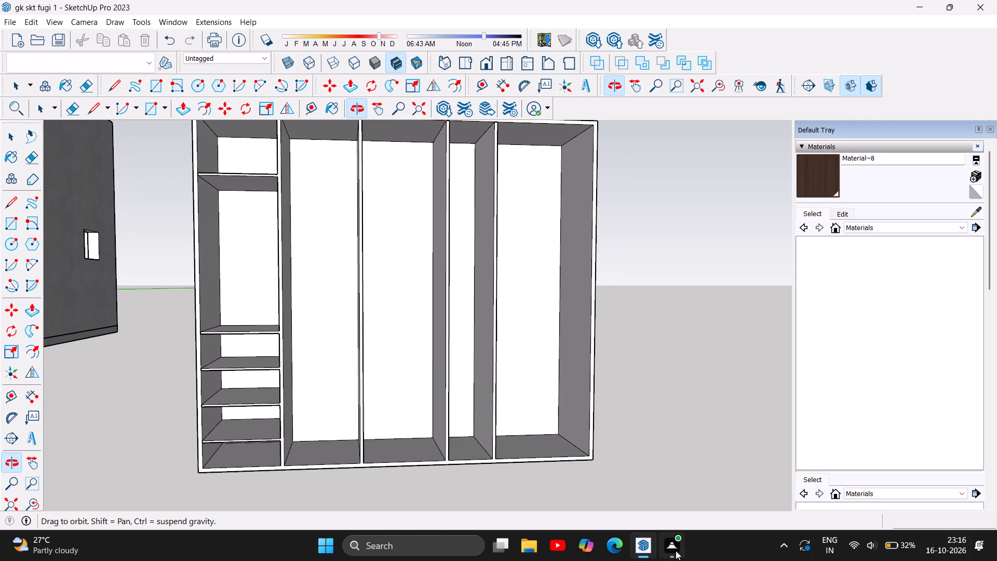
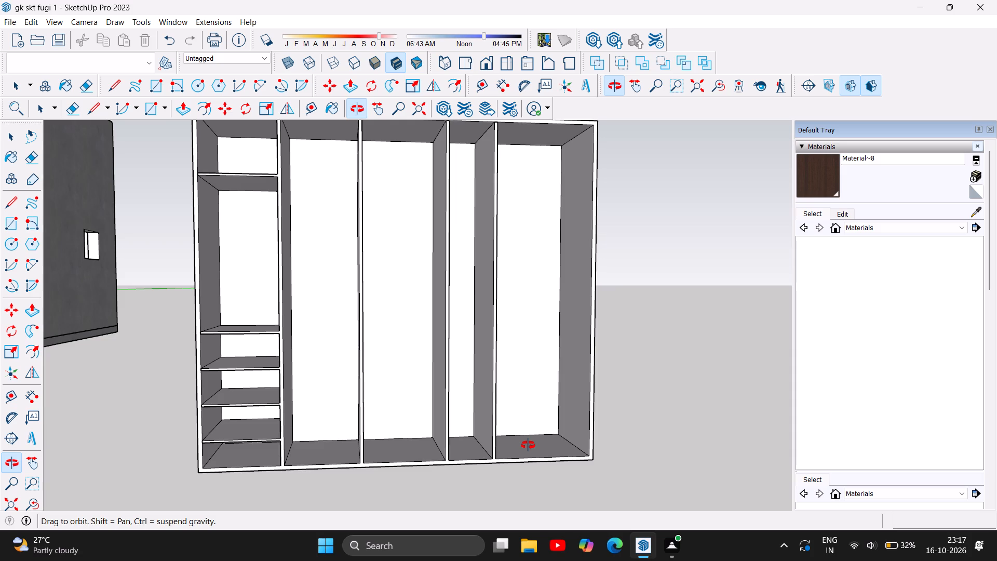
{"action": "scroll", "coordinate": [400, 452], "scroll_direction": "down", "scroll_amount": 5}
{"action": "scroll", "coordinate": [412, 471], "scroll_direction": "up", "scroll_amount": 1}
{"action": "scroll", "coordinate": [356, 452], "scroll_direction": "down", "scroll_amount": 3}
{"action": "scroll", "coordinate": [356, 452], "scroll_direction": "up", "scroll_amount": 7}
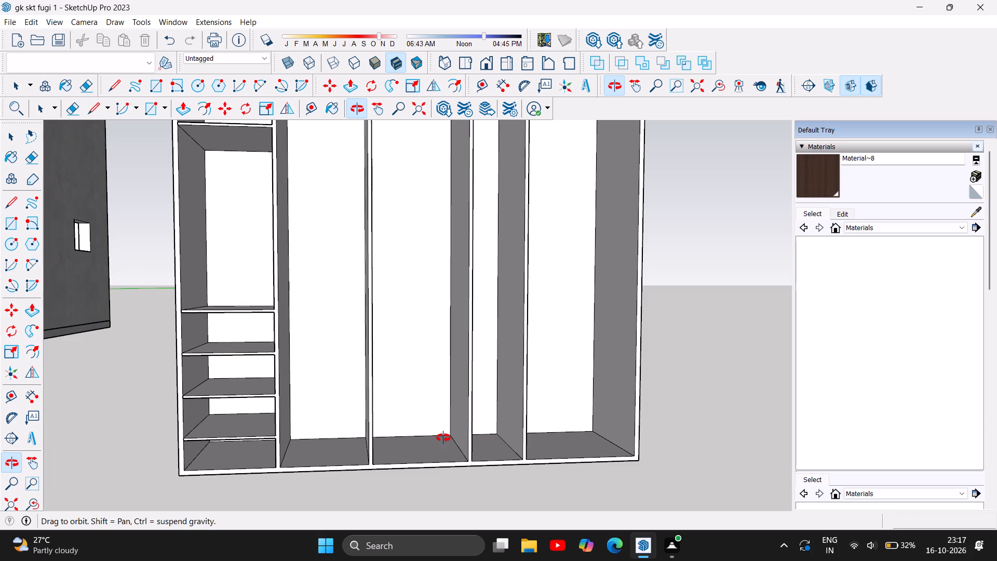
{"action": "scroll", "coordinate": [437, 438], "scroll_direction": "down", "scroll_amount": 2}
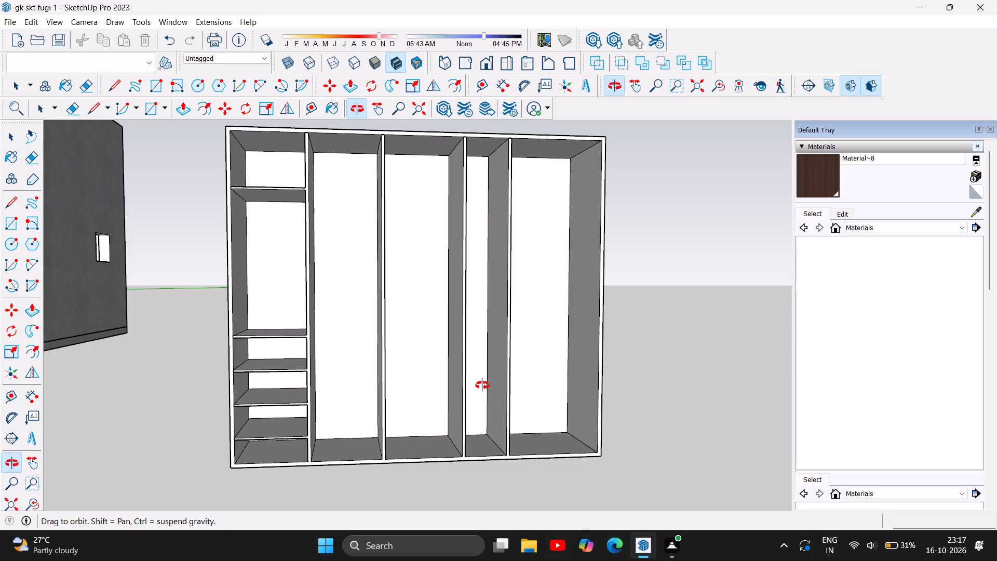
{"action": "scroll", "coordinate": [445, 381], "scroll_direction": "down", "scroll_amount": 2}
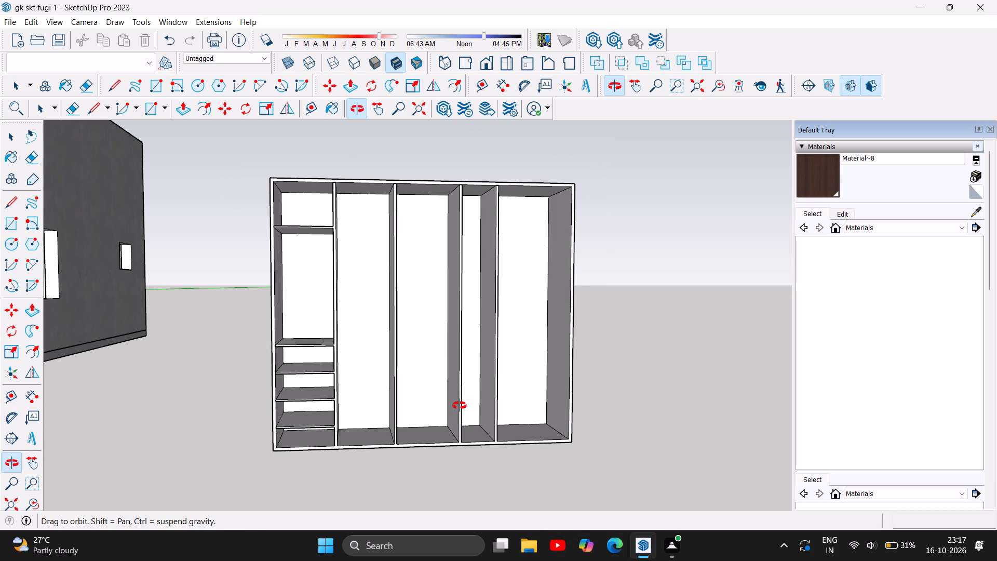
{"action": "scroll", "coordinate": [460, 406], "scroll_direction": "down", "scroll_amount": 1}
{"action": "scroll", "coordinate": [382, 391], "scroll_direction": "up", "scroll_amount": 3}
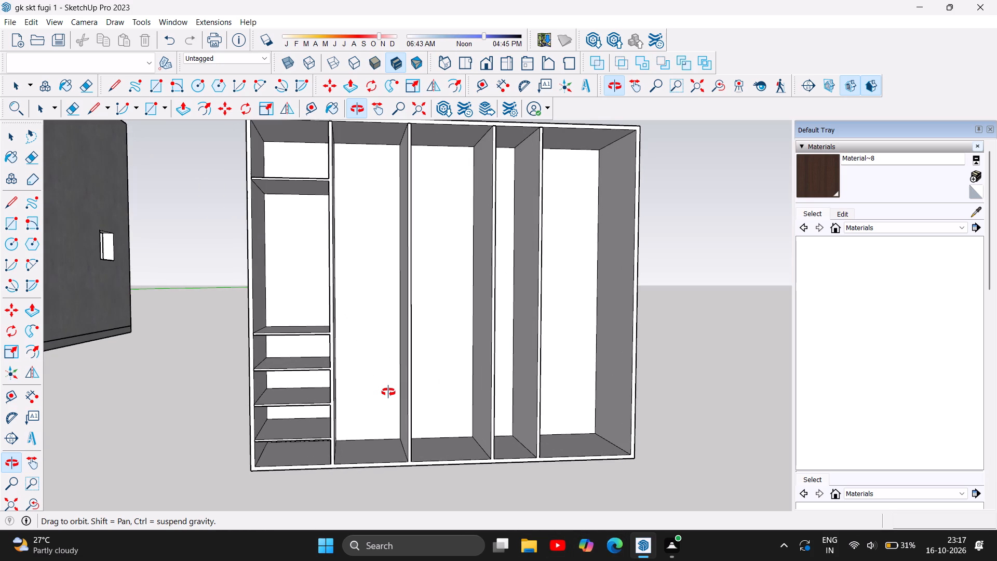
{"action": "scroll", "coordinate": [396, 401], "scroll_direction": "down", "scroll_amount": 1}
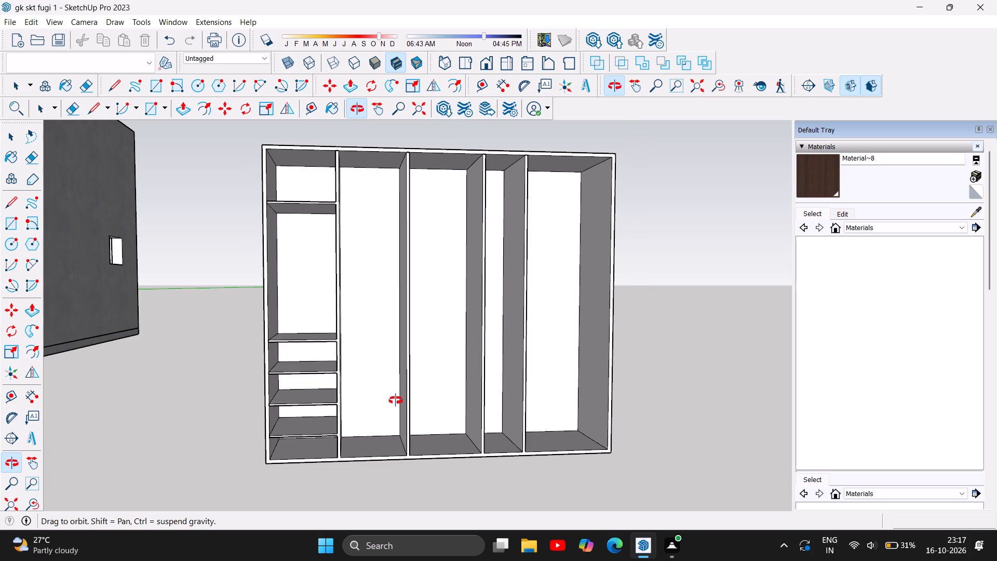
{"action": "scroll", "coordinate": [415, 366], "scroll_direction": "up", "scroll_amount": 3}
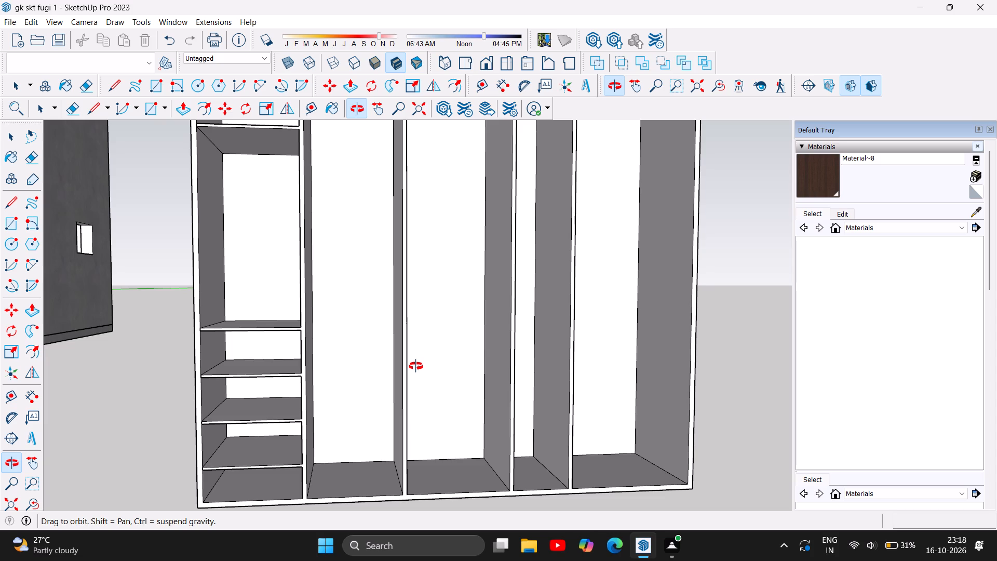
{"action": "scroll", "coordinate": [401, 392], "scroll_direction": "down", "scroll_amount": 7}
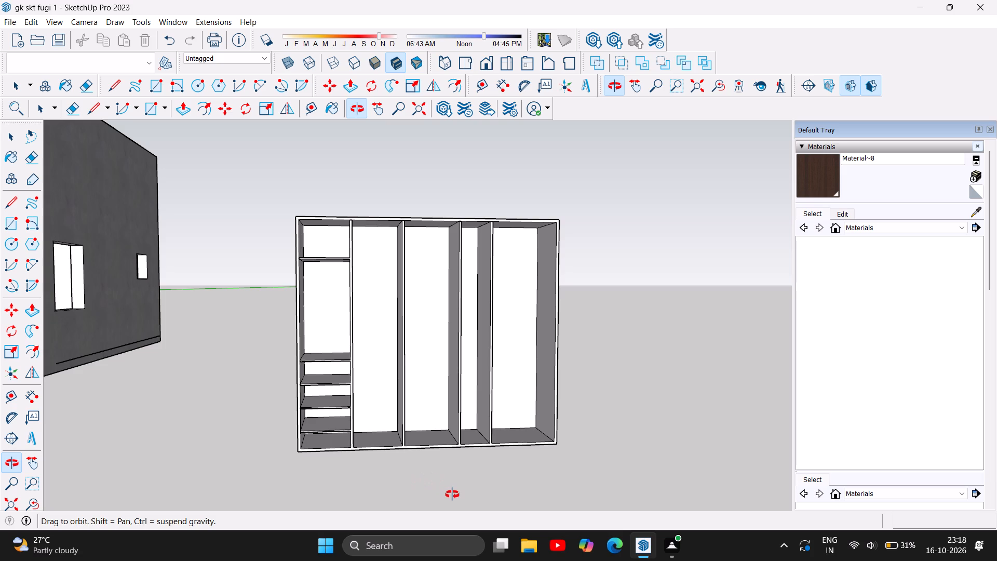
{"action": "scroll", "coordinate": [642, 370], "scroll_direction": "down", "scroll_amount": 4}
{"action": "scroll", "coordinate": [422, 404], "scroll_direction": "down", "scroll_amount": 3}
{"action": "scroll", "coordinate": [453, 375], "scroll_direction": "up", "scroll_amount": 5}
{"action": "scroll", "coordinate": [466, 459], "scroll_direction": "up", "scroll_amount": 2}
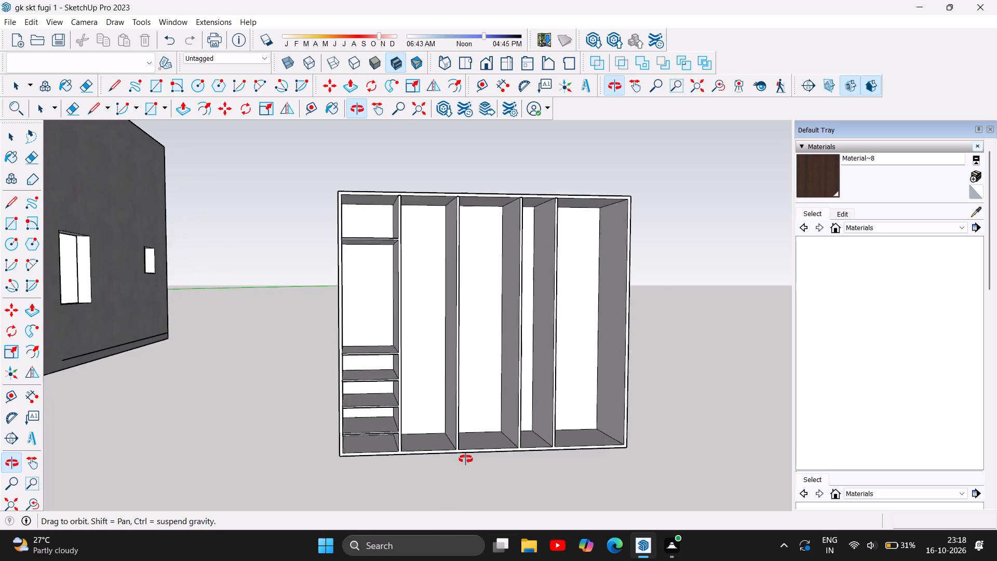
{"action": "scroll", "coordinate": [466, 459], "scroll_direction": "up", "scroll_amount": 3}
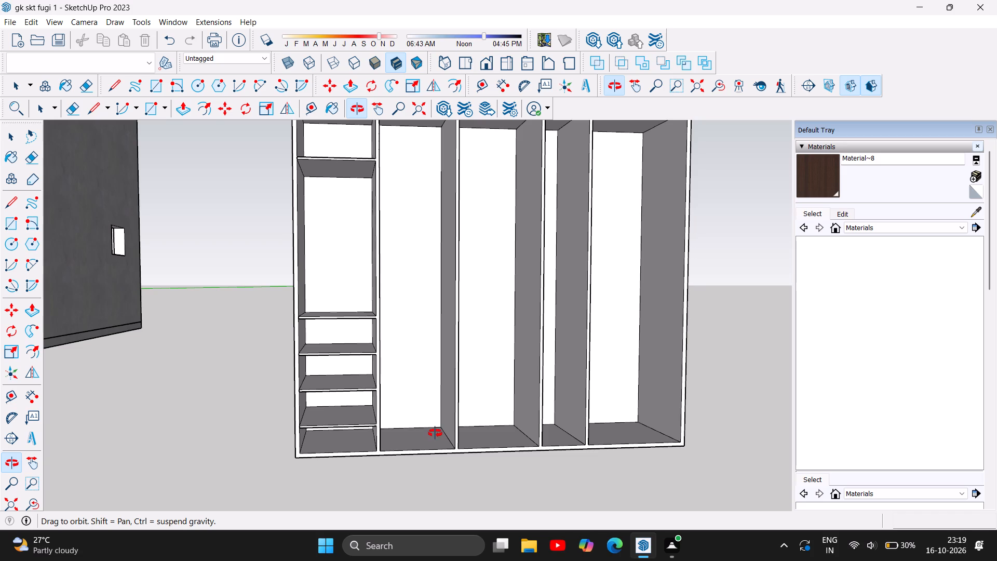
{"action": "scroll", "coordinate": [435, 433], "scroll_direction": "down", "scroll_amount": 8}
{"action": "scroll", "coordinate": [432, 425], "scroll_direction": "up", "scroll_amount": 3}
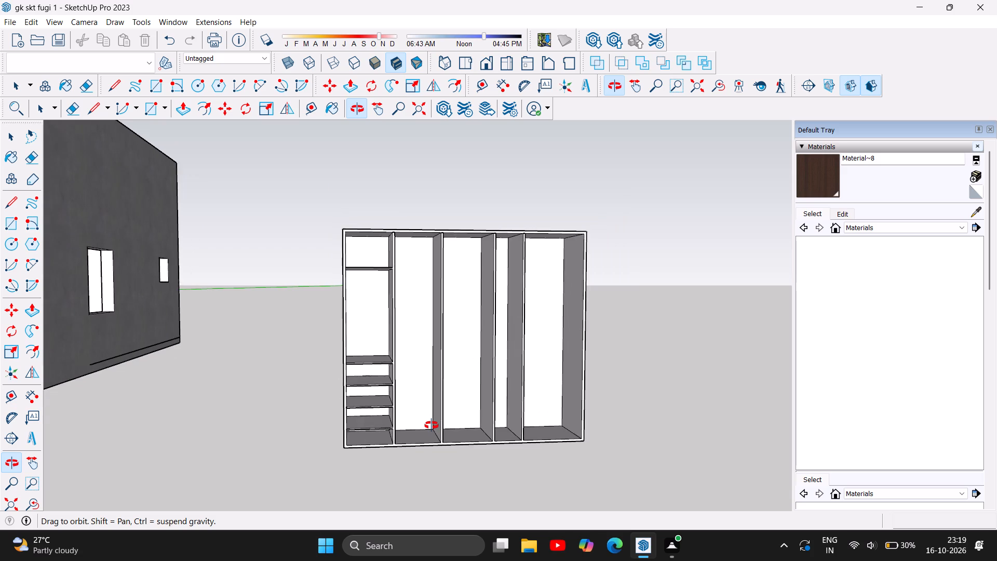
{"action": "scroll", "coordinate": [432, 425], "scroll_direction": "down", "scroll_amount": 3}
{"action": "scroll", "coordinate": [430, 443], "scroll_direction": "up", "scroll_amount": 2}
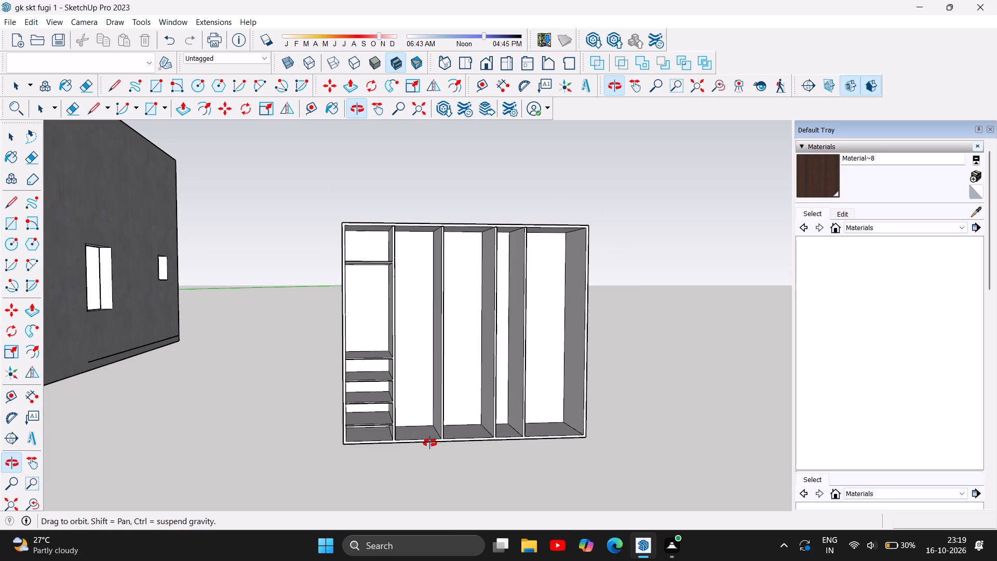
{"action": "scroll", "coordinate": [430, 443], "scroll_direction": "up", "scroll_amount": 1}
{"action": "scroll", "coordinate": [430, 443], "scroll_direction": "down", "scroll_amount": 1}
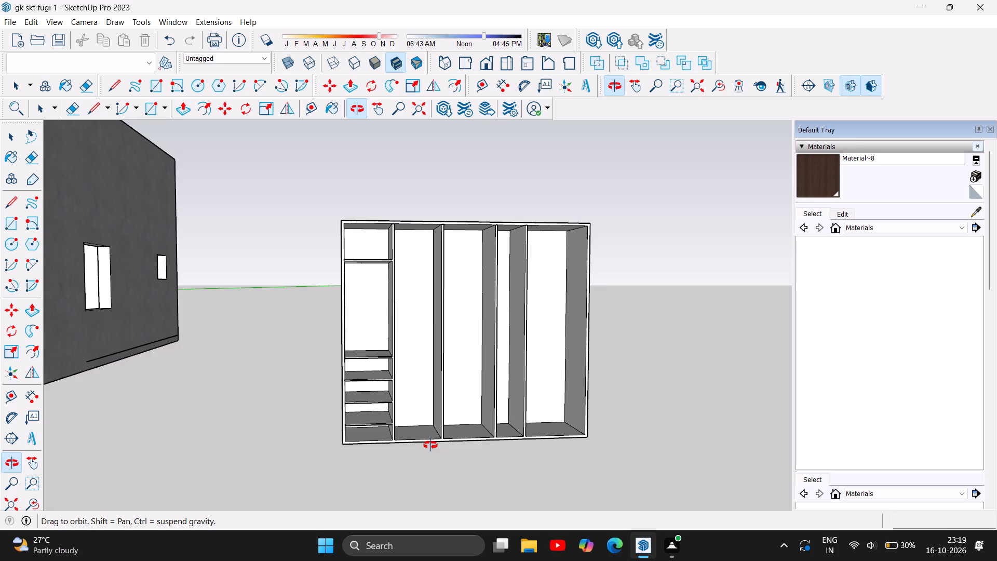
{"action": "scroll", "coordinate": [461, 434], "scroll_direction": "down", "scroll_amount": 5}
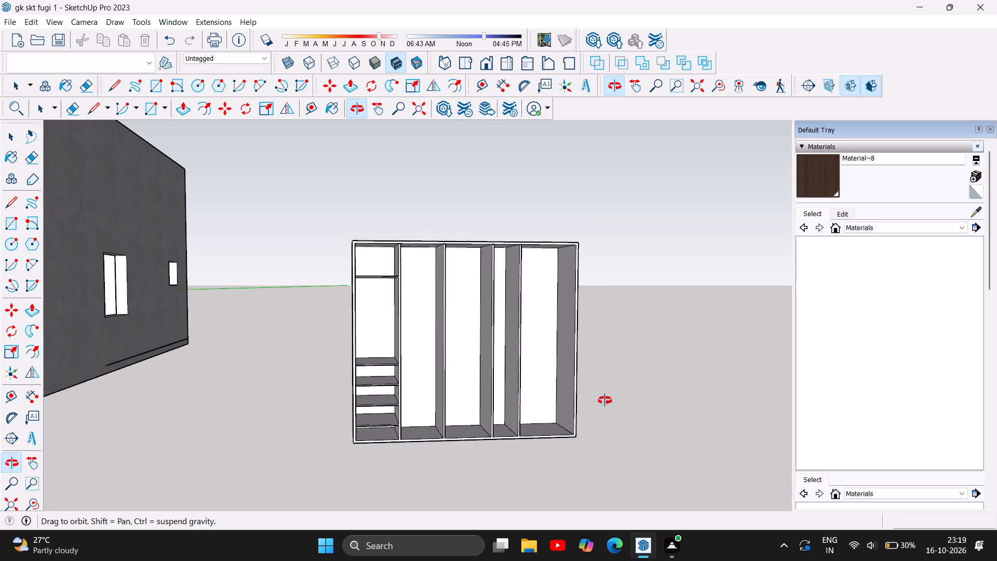
Inspect the open wardrobe frame with its shelves and partitions from several angles, close up and in relation to the building.
{"action": "scroll", "coordinate": [602, 398], "scroll_direction": "down", "scroll_amount": 5}
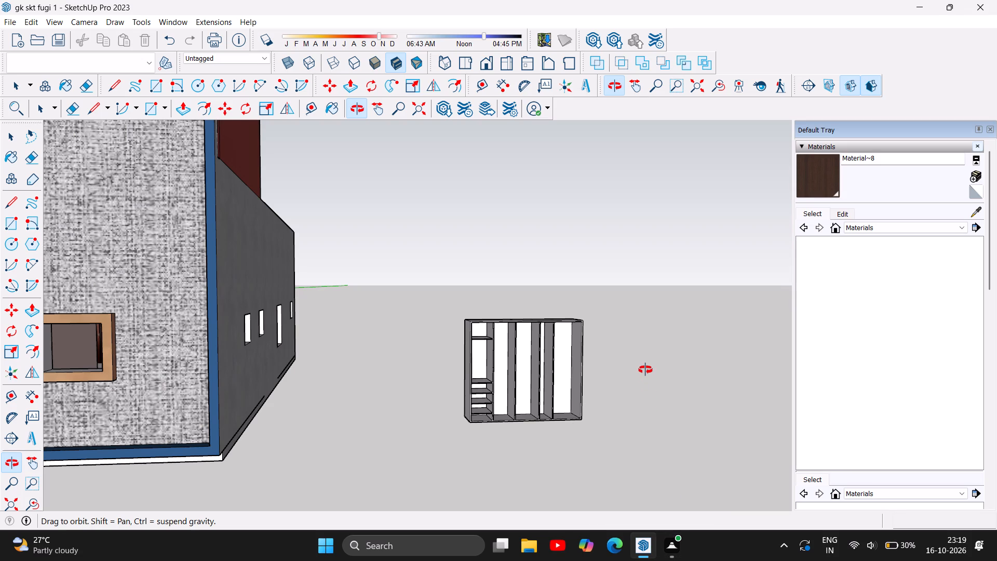
{"action": "scroll", "coordinate": [540, 380], "scroll_direction": "up", "scroll_amount": 3}
{"action": "scroll", "coordinate": [460, 408], "scroll_direction": "up", "scroll_amount": 5}
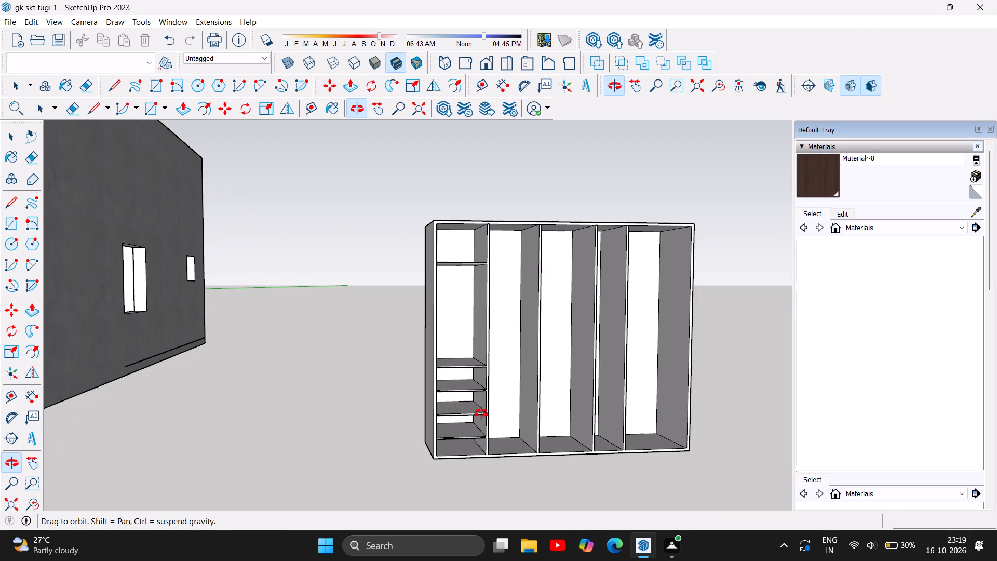
{"action": "left_click_drag", "start_coordinate": [483, 413], "coordinate": [517, 399]}
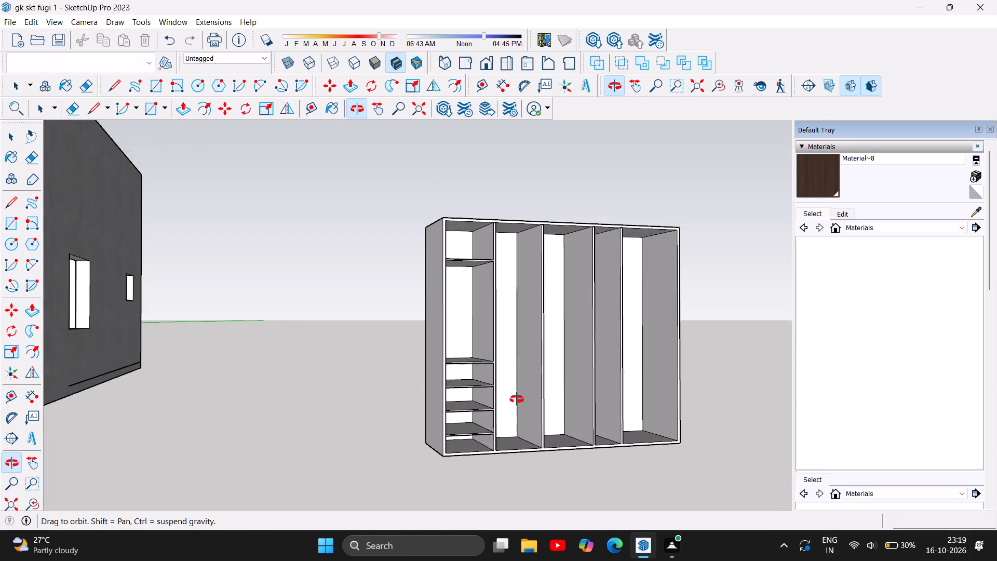
{"action": "left_click_drag", "start_coordinate": [517, 399], "coordinate": [581, 420]}
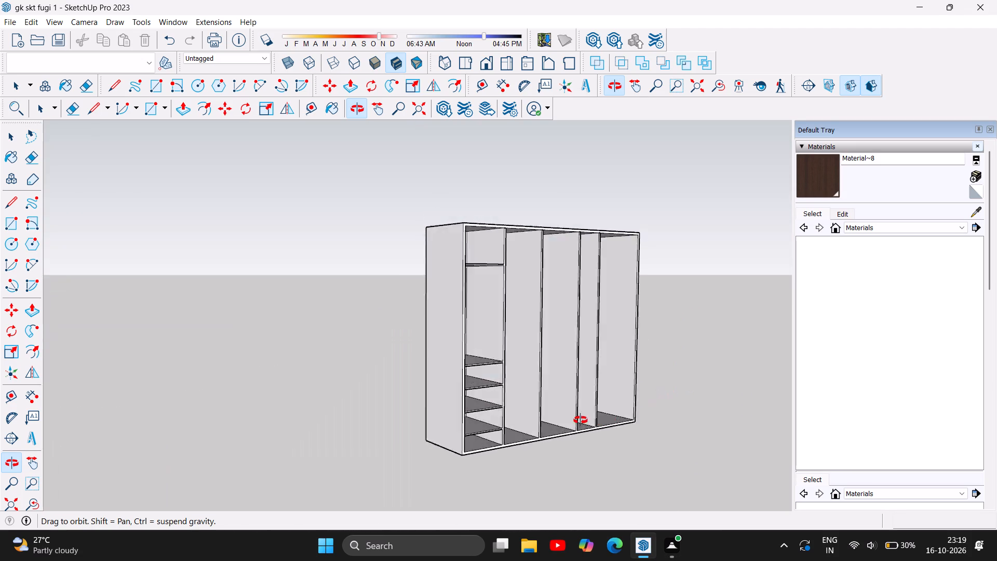
{"action": "left_click_drag", "start_coordinate": [581, 420], "coordinate": [406, 437]}
{"action": "scroll", "coordinate": [555, 402], "scroll_direction": "down", "scroll_amount": 5}
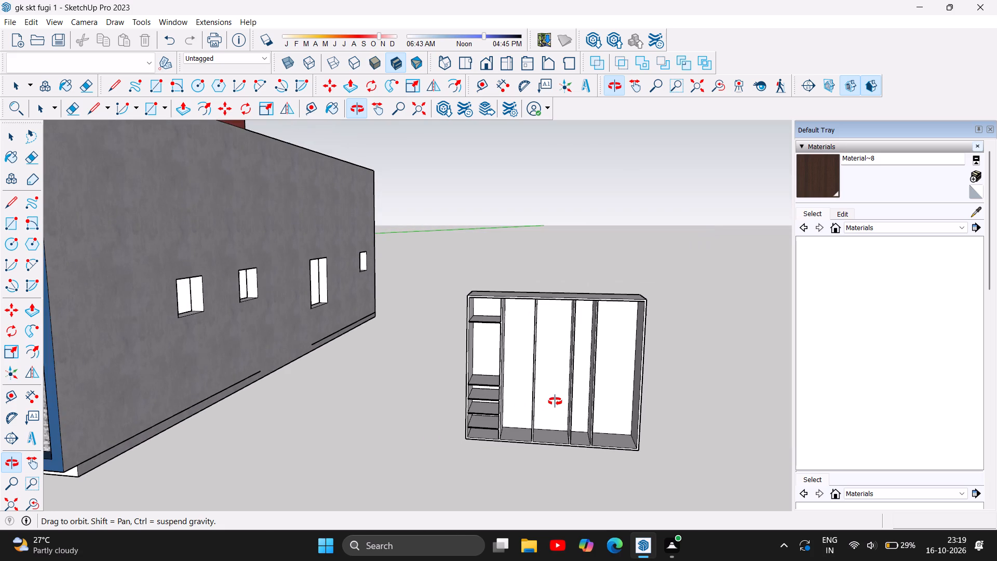
{"action": "left_click_drag", "start_coordinate": [599, 431], "coordinate": [575, 415]}
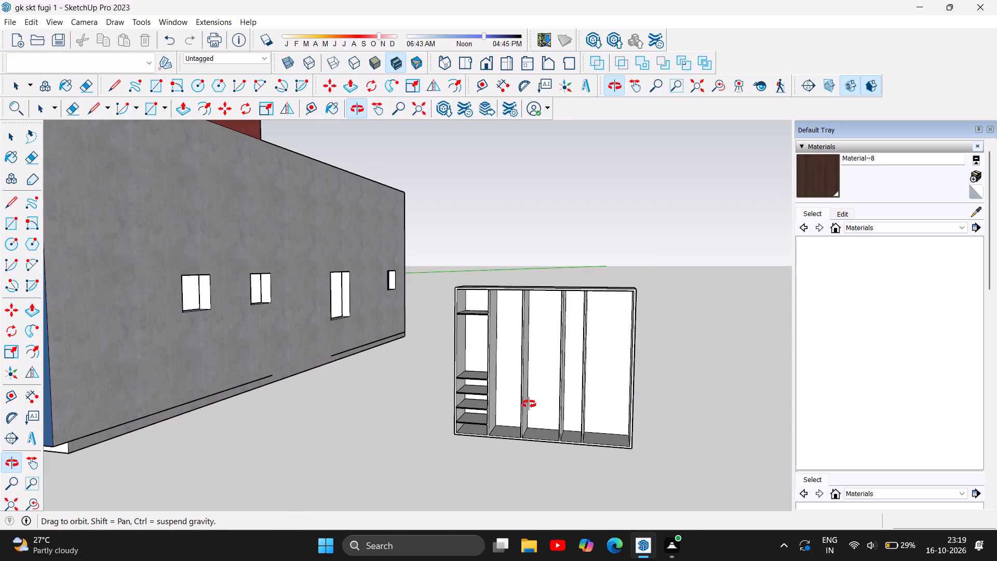
{"action": "scroll", "coordinate": [528, 402], "scroll_direction": "up", "scroll_amount": 5}
{"action": "scroll", "coordinate": [518, 451], "scroll_direction": "up", "scroll_amount": 2}
{"action": "left_click_drag", "start_coordinate": [433, 448], "coordinate": [490, 435]}
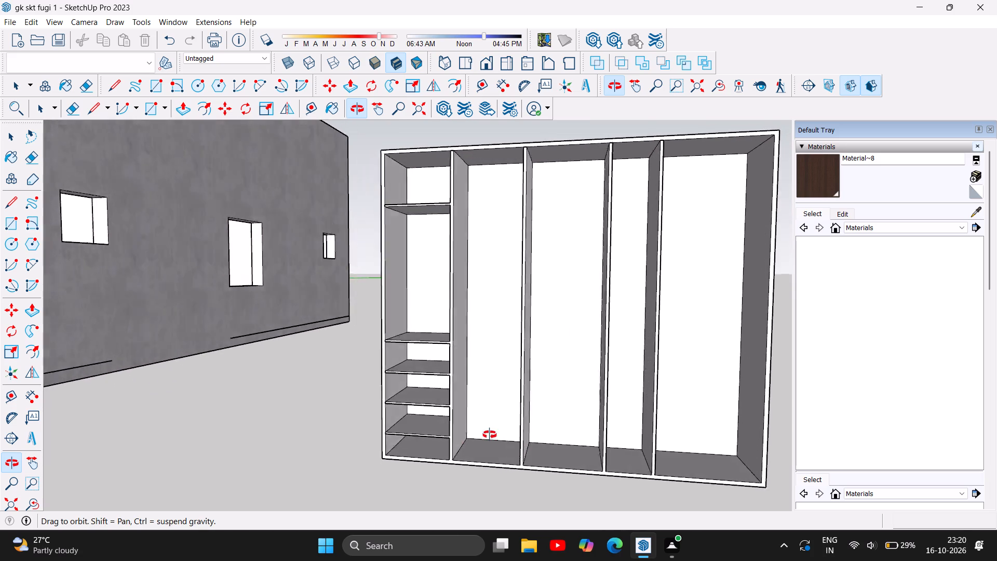
{"action": "left_click_drag", "start_coordinate": [490, 435], "coordinate": [530, 434]}
{"action": "scroll", "coordinate": [437, 418], "scroll_direction": "down", "scroll_amount": 6}
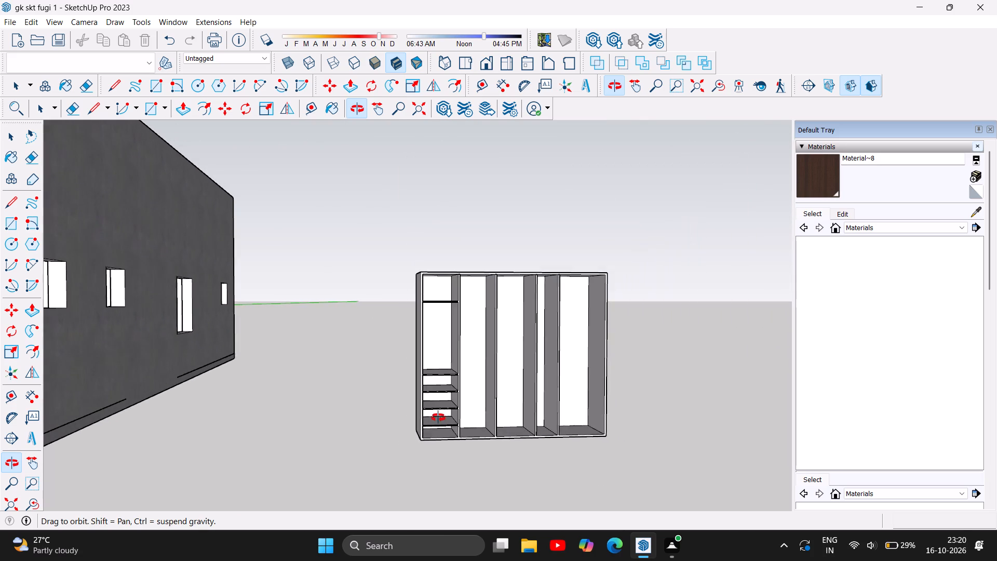
{"action": "scroll", "coordinate": [446, 418], "scroll_direction": "down", "scroll_amount": 14}
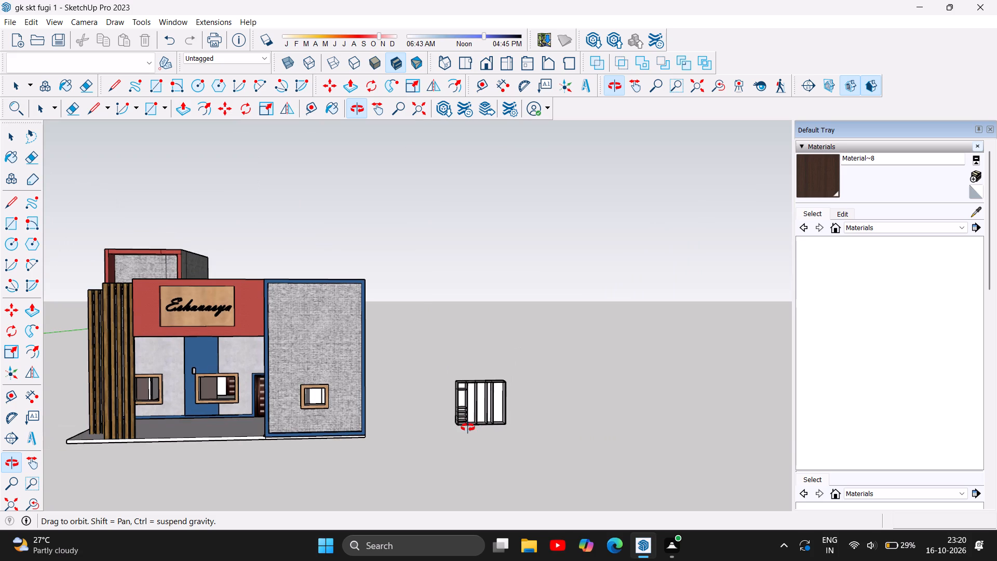
{"action": "scroll", "coordinate": [468, 428], "scroll_direction": "up", "scroll_amount": 12}
{"action": "scroll", "coordinate": [503, 400], "scroll_direction": "up", "scroll_amount": 6}
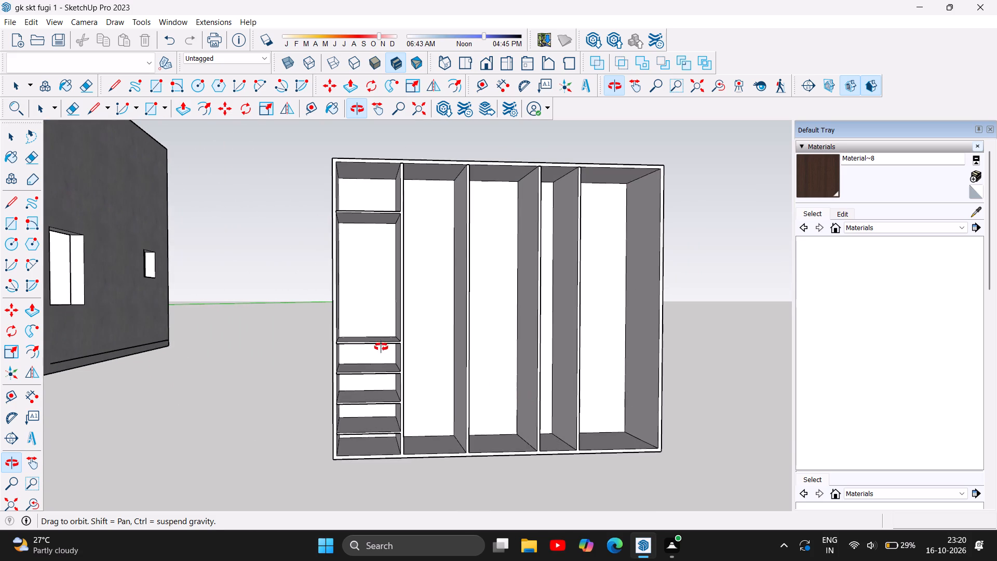
{"action": "scroll", "coordinate": [382, 356], "scroll_direction": "down", "scroll_amount": 5}
{"action": "scroll", "coordinate": [425, 362], "scroll_direction": "up", "scroll_amount": 4}
{"action": "scroll", "coordinate": [438, 366], "scroll_direction": "down", "scroll_amount": 11}
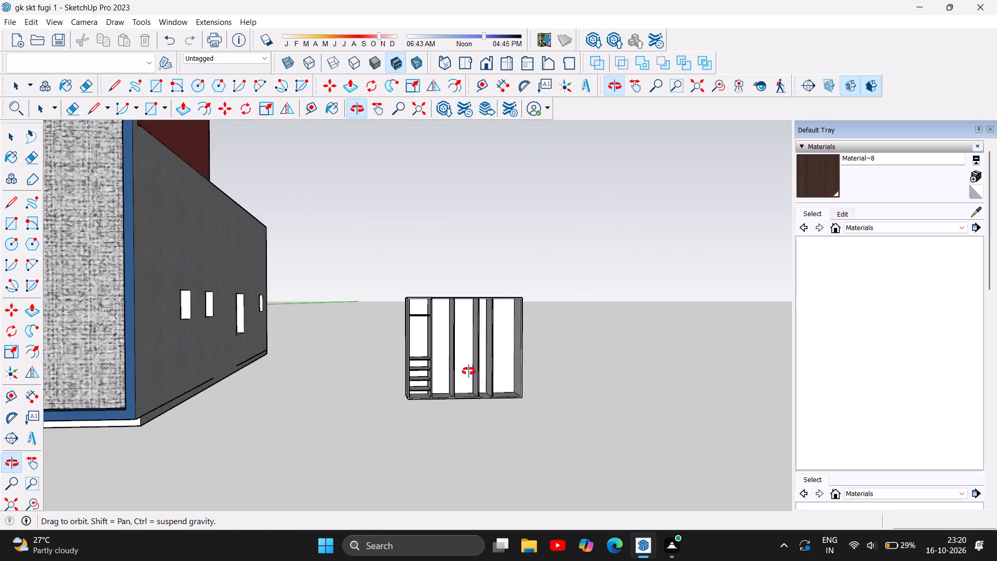
{"action": "scroll", "coordinate": [518, 391], "scroll_direction": "down", "scroll_amount": 12}
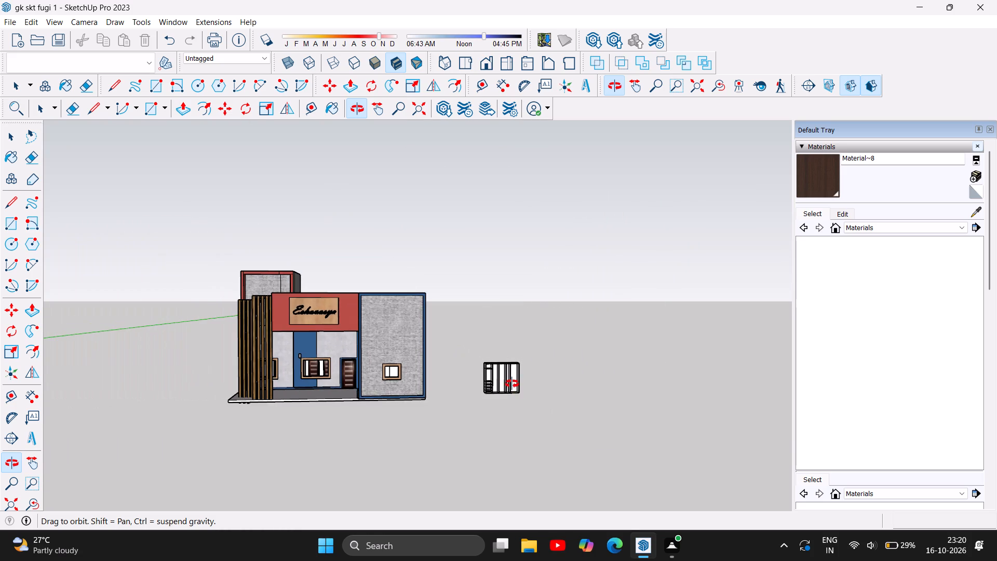
{"action": "scroll", "coordinate": [512, 384], "scroll_direction": "up", "scroll_amount": 15}
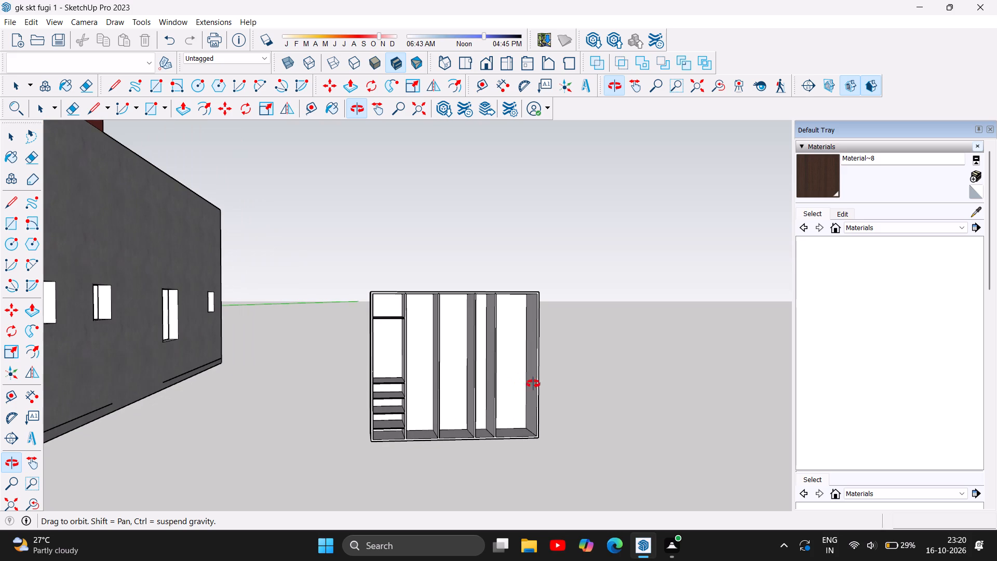
{"action": "scroll", "coordinate": [532, 395], "scroll_direction": "up", "scroll_amount": 6}
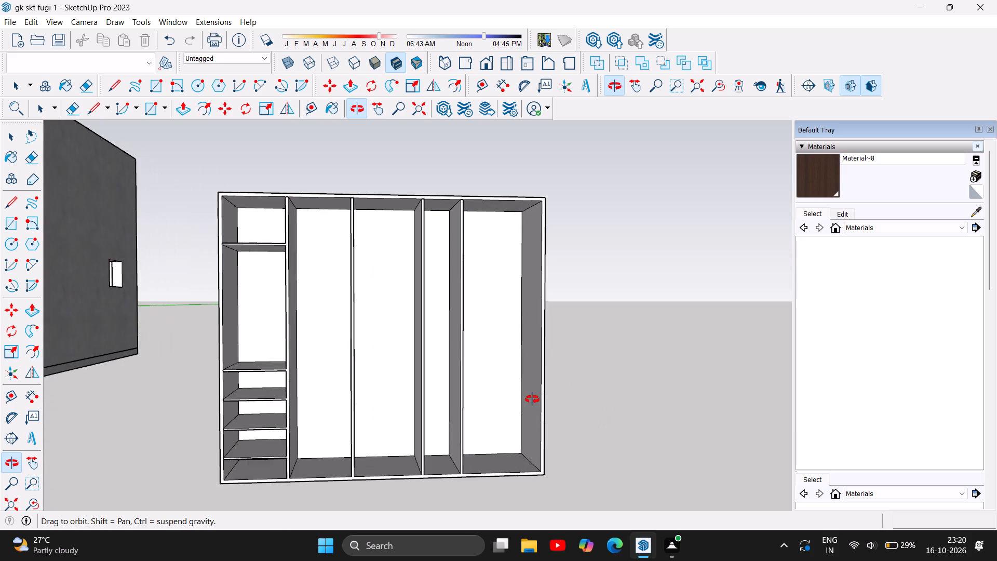
{"action": "scroll", "coordinate": [348, 258], "scroll_direction": "down", "scroll_amount": 5}
{"action": "scroll", "coordinate": [378, 339], "scroll_direction": "up", "scroll_amount": 2}
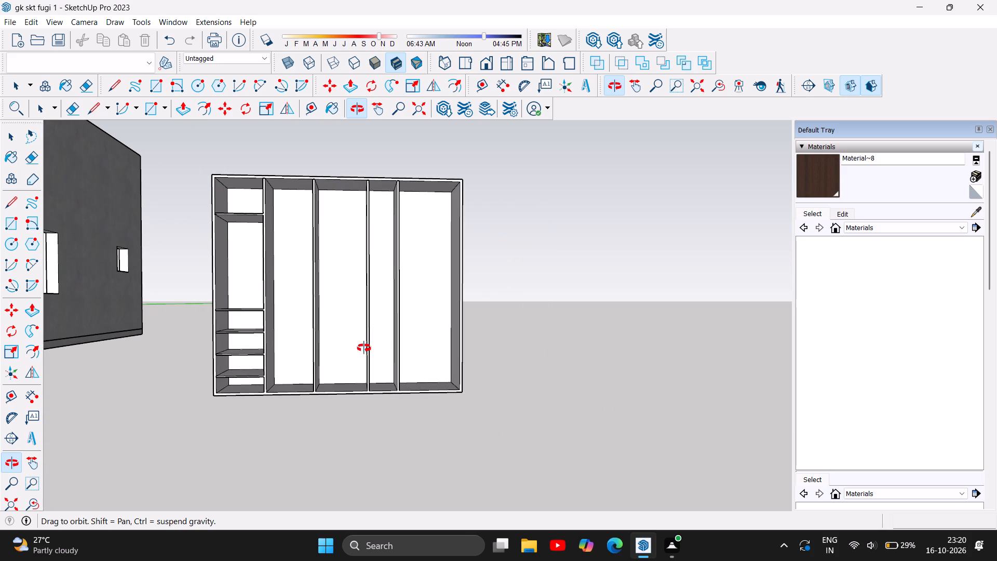
{"action": "scroll", "coordinate": [232, 285], "scroll_direction": "up", "scroll_amount": 2}
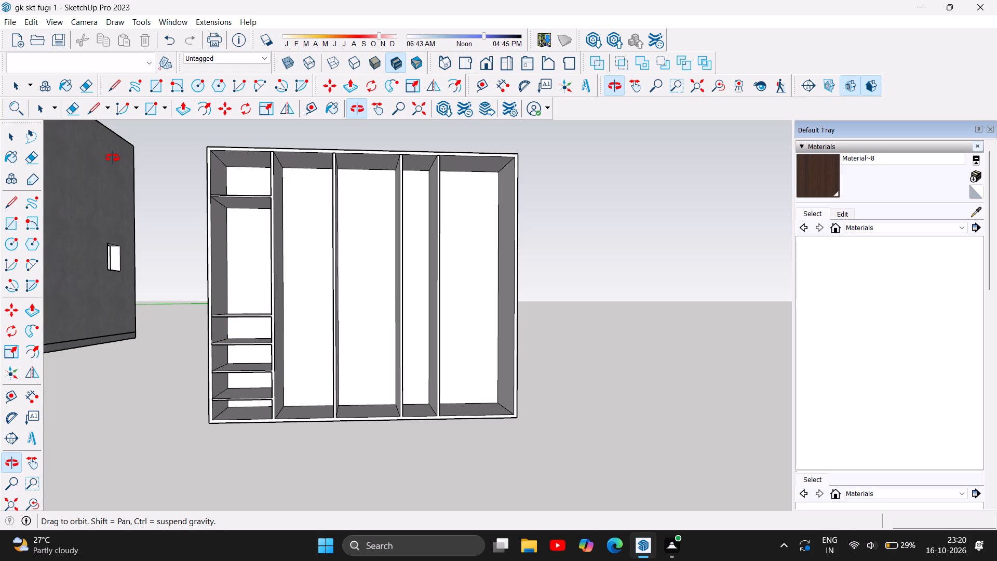
Draw a rectangle about 7' 10" by 6' 10" across the wardrobe's open front, between opposite inner corners of the outer frame.
{"action": "left_click", "coordinate": [159, 90]}
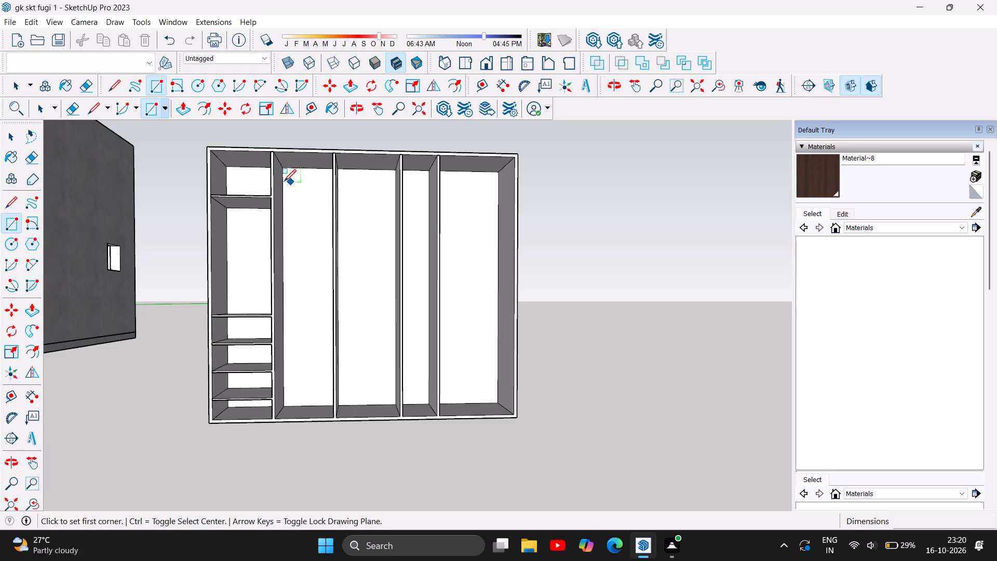
{"action": "left_click", "coordinate": [209, 153]}
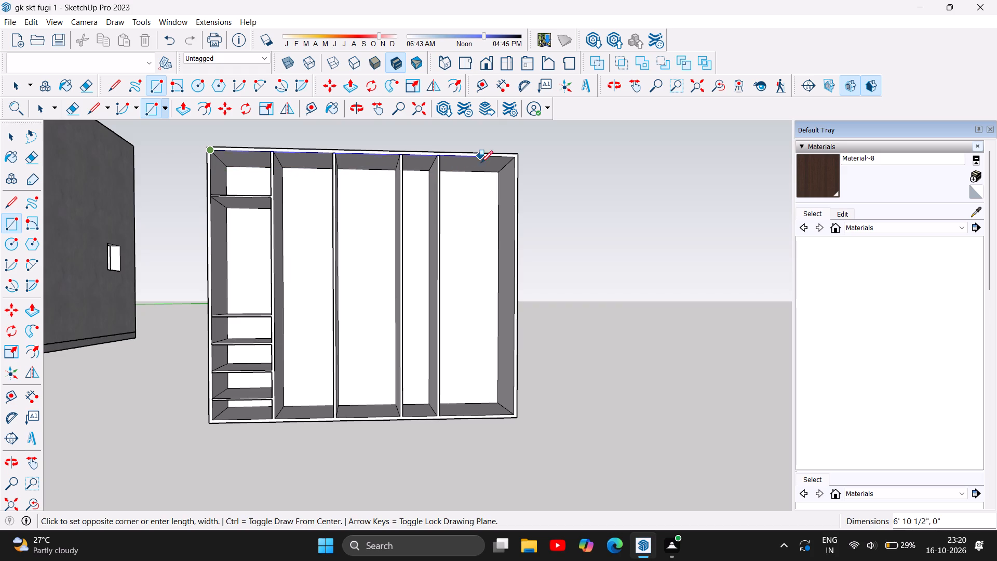
{"action": "left_click", "coordinate": [514, 158]}
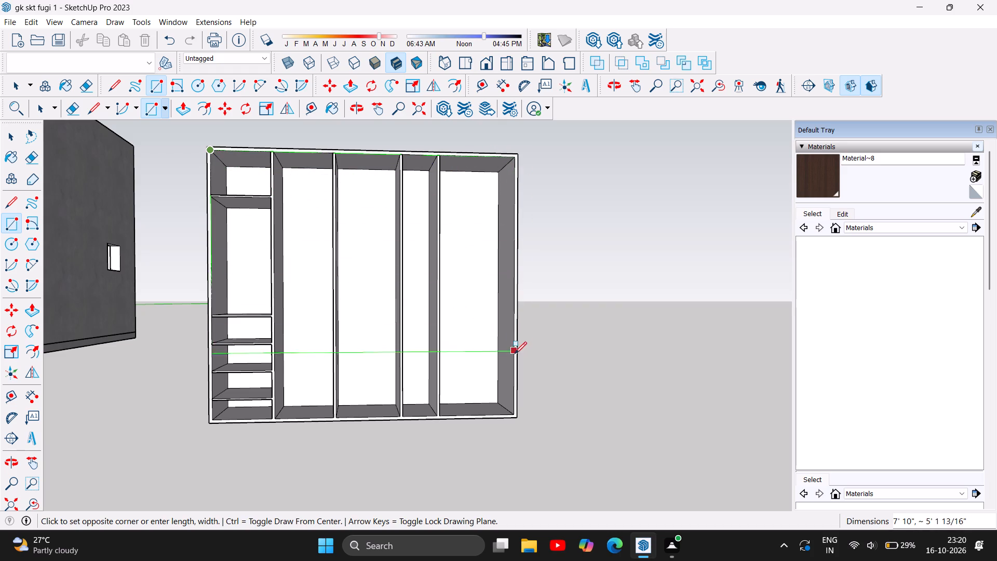
{"action": "left_click", "coordinate": [516, 412]}
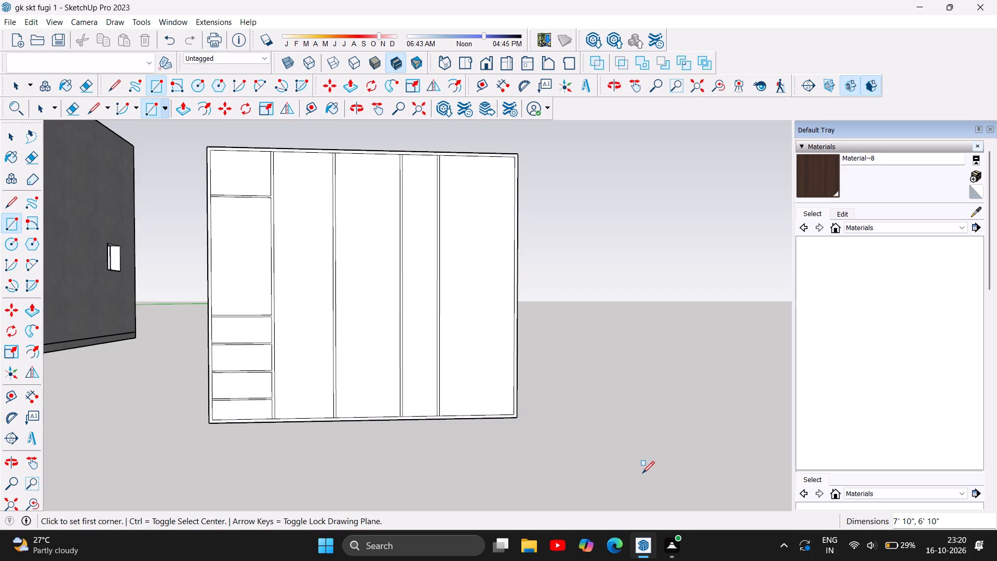
Push/Pull the top panel and the taller panel below it in the shelf column outward by 1" each.
{"action": "scroll", "coordinate": [642, 473], "scroll_direction": "down", "scroll_amount": 2}
{"action": "scroll", "coordinate": [625, 423], "scroll_direction": "up", "scroll_amount": 2}
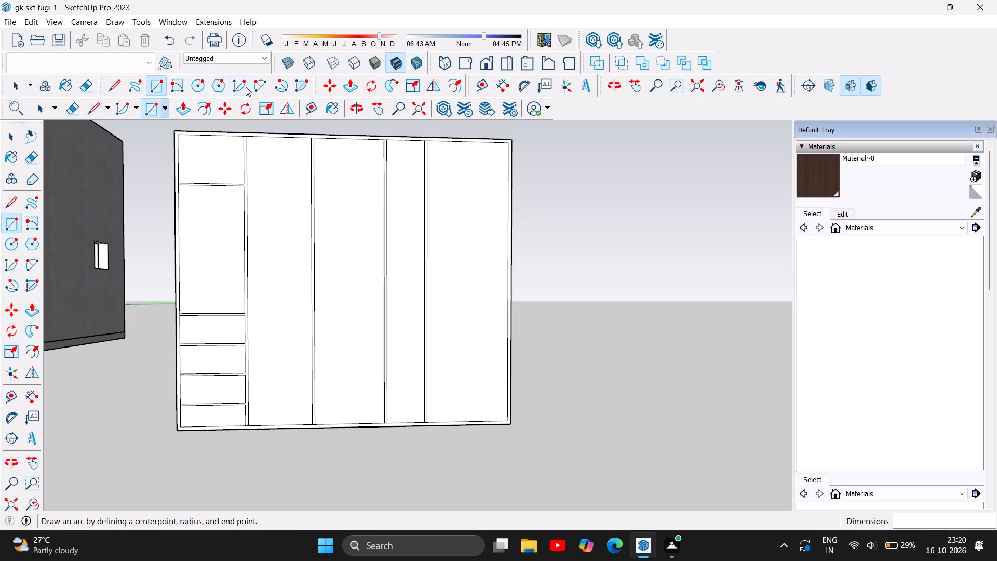
{"action": "left_click", "coordinate": [348, 84]}
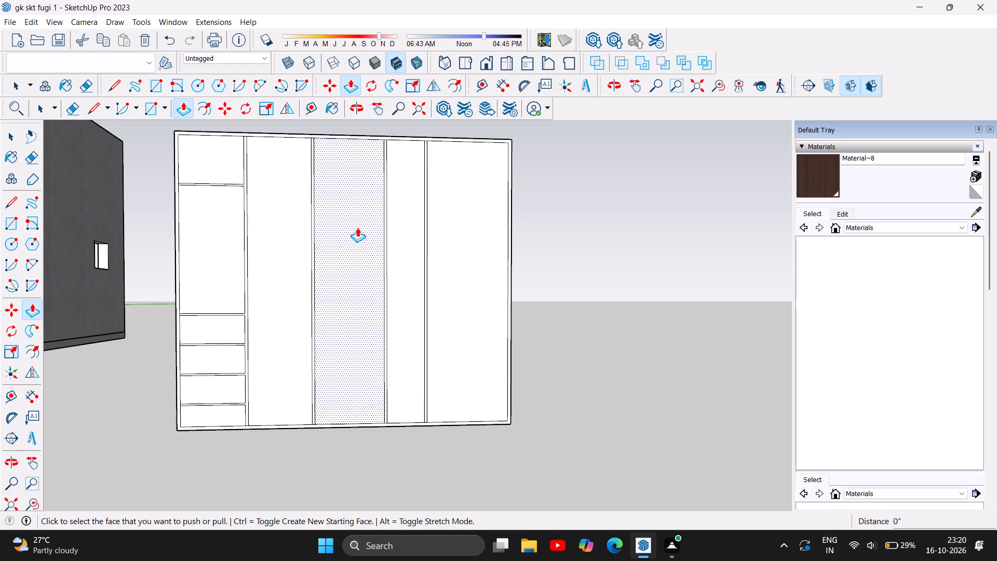
{"action": "left_click", "coordinate": [211, 166]}
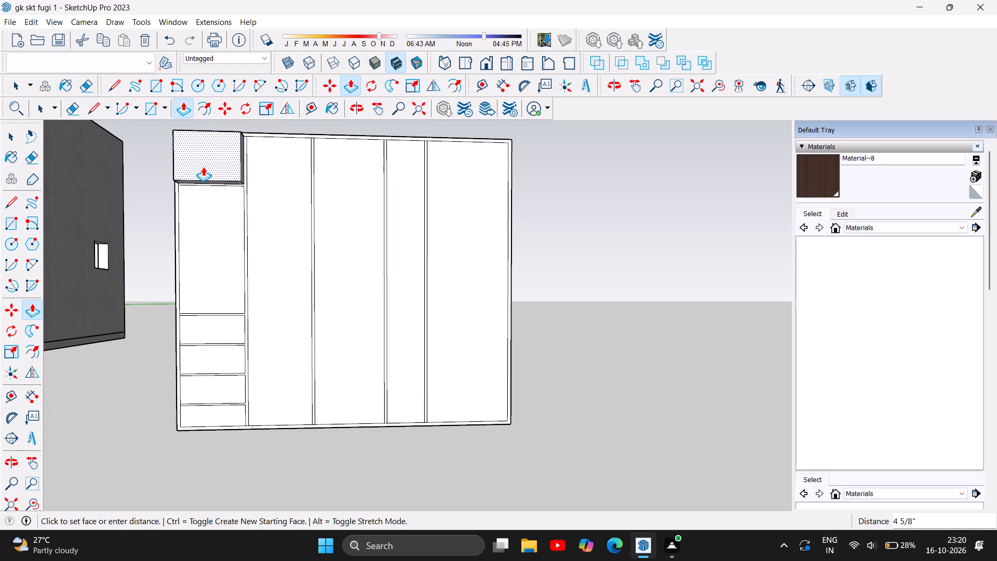
{"action": "key", "text": "1"}
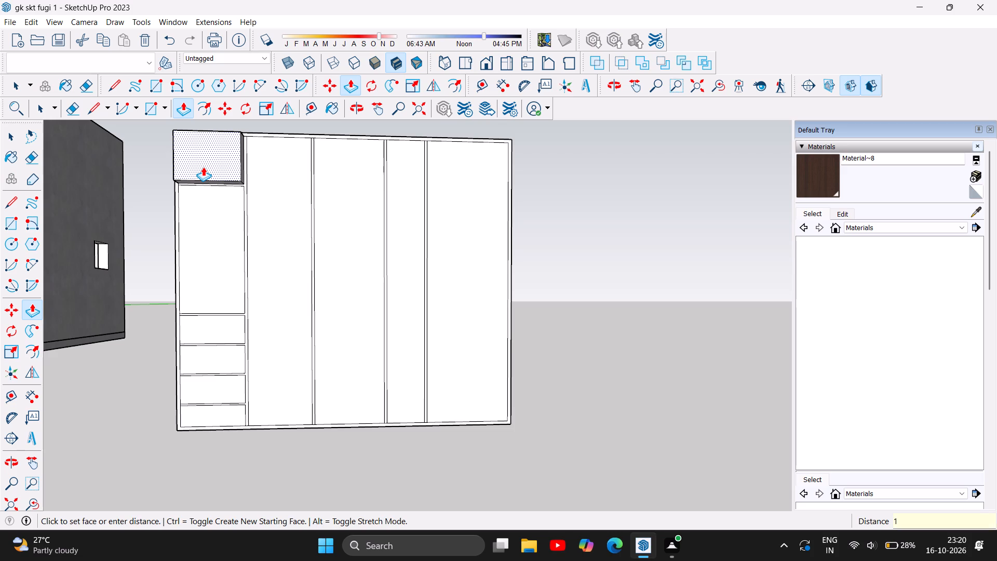
{"action": "key", "text": "Return"}
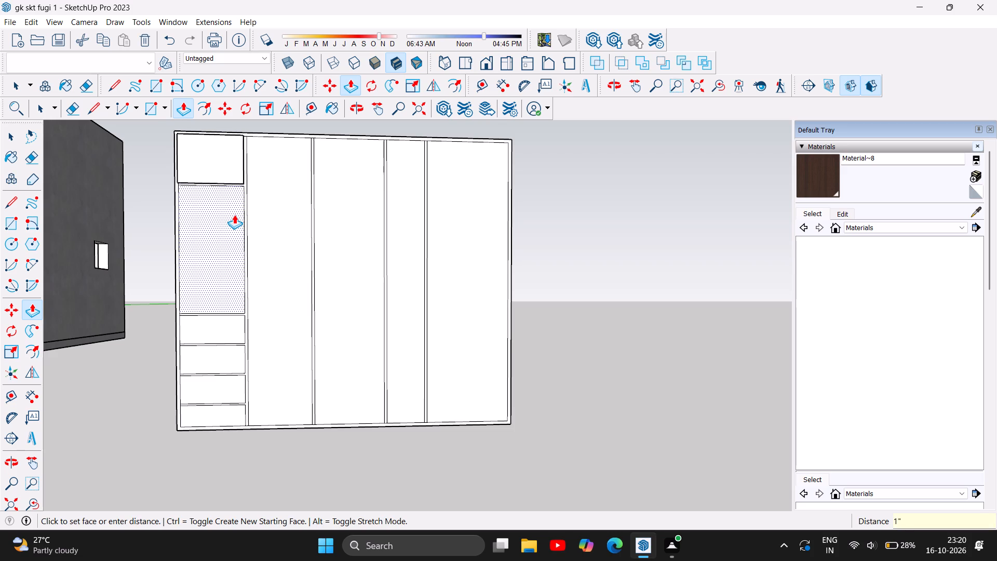
{"action": "left_click", "coordinate": [234, 215]}
{"action": "key", "text": "1"}
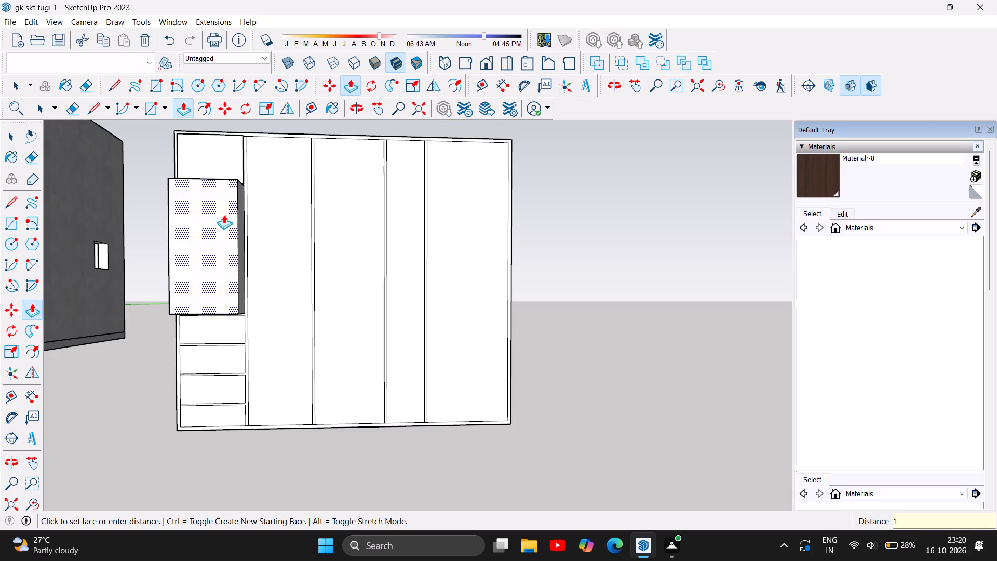
{"action": "key", "text": "Return"}
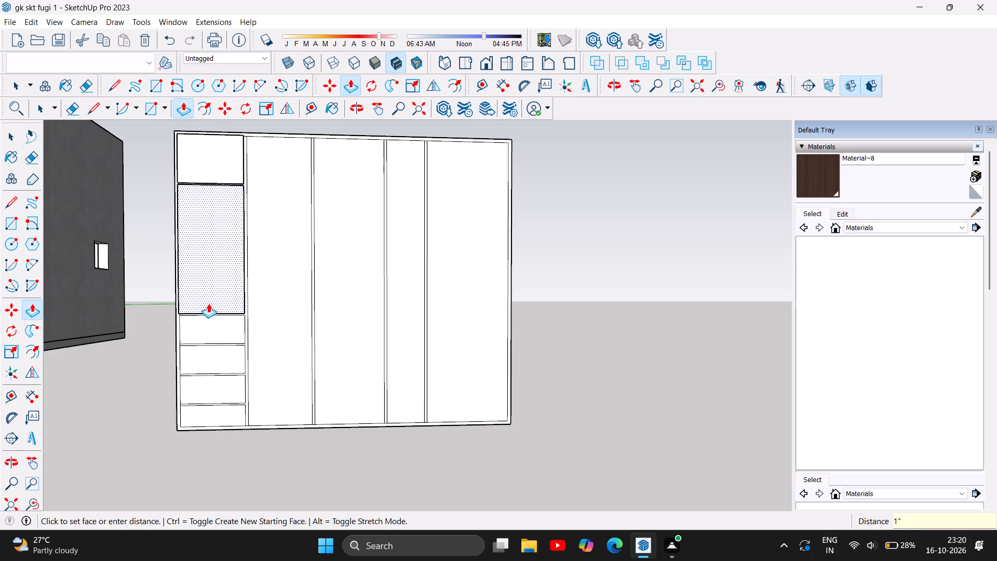
Push/Pull the four small drawer fronts at the bottom of the shelf column outward by 1" each.
{"action": "scroll", "coordinate": [218, 333], "scroll_direction": "up", "scroll_amount": 3}
{"action": "left_click", "coordinate": [218, 334]}
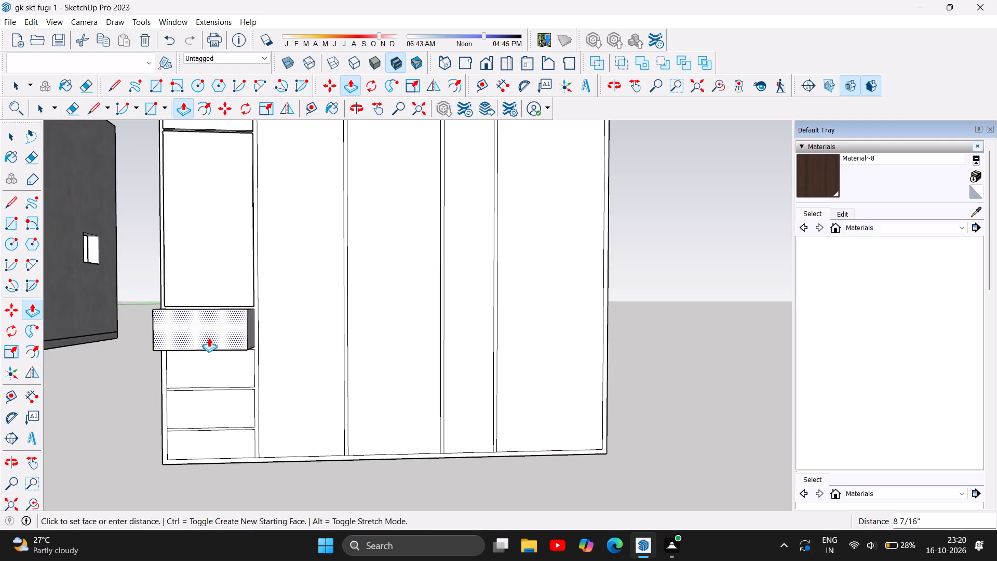
{"action": "key", "text": "1"}
{"action": "key", "text": "Return"}
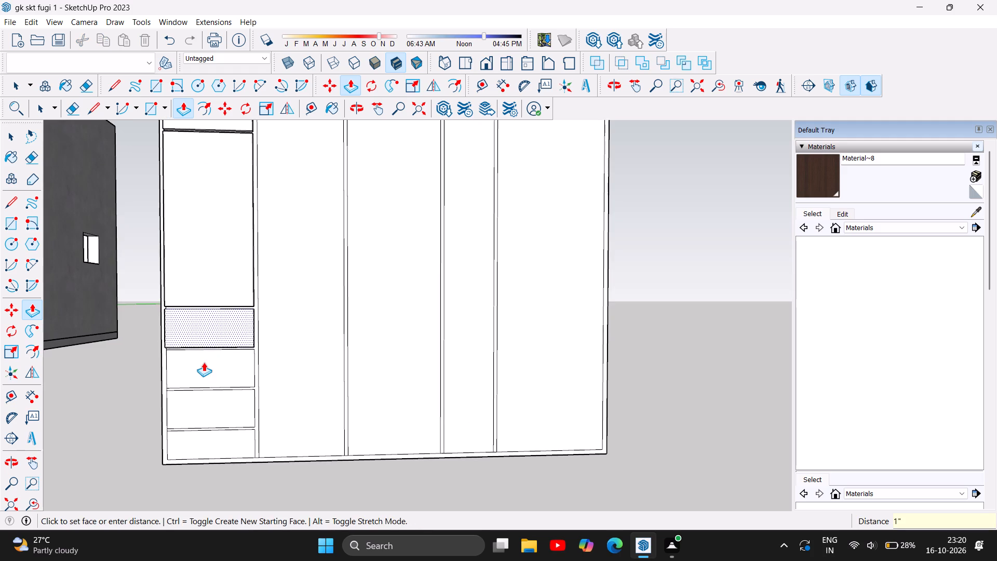
{"action": "left_click", "coordinate": [207, 364]}
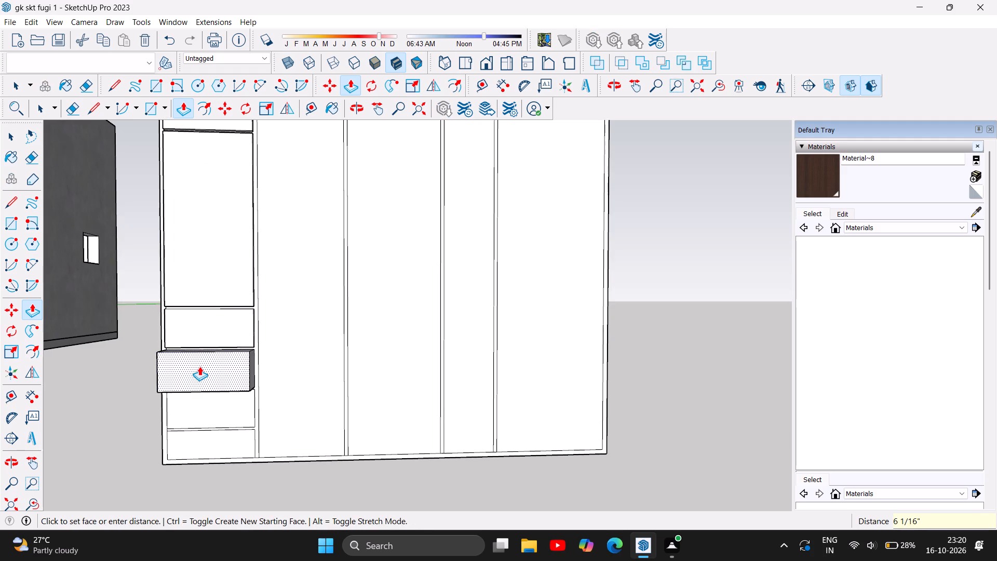
{"action": "key", "text": "1"}
{"action": "key", "text": "Return"}
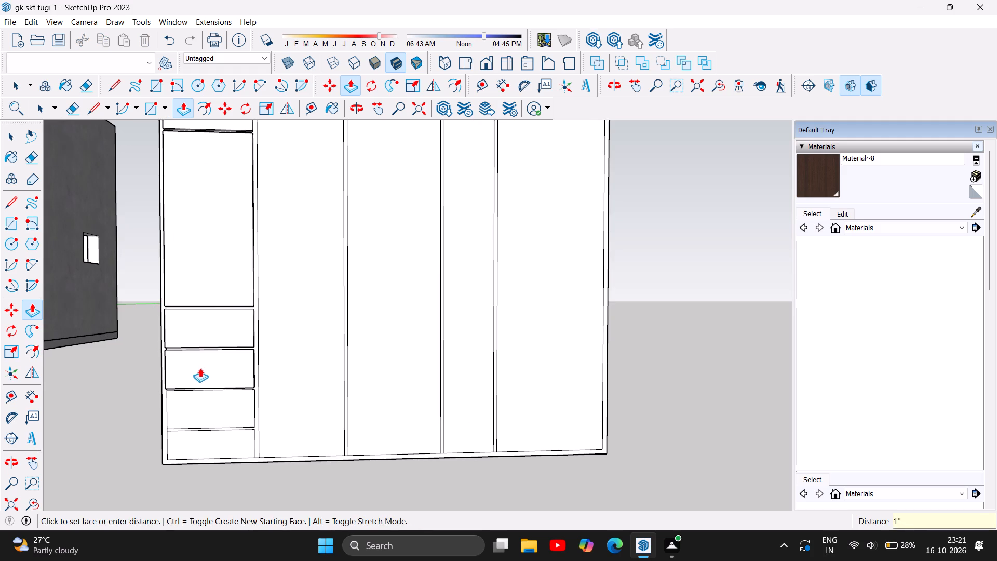
{"action": "left_click", "coordinate": [223, 415]}
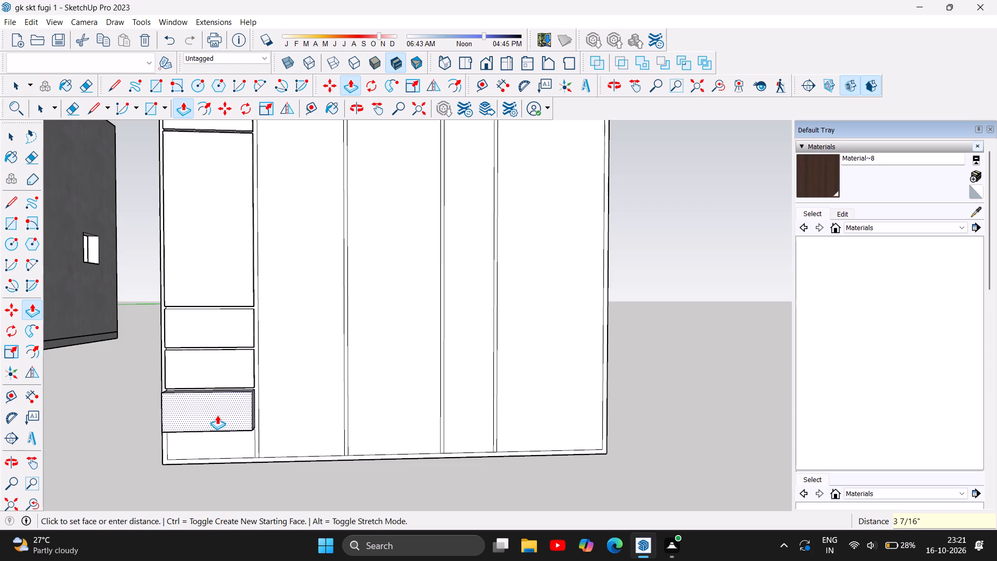
{"action": "key", "text": "1"}
{"action": "key", "text": "Return"}
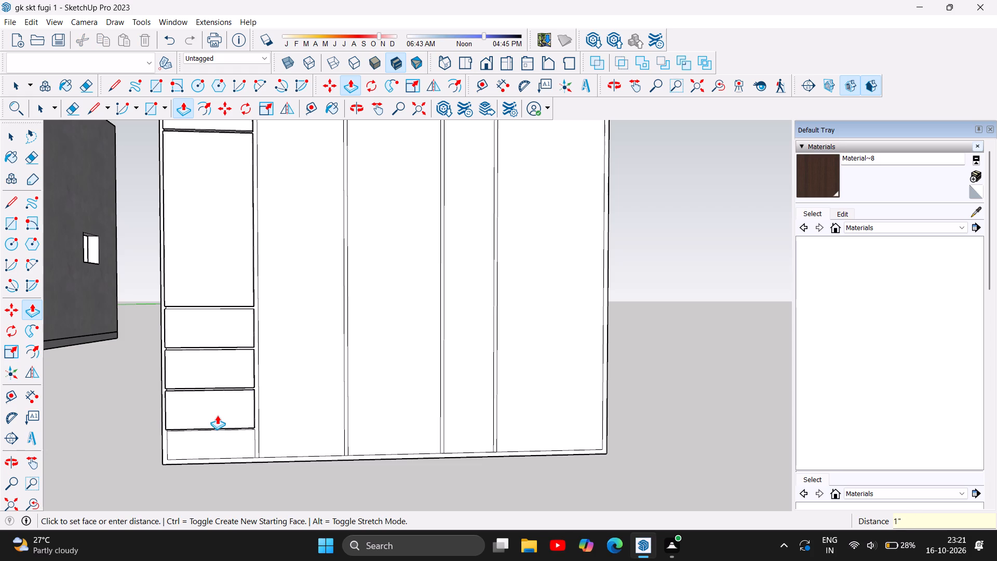
{"action": "left_click", "coordinate": [193, 440]}
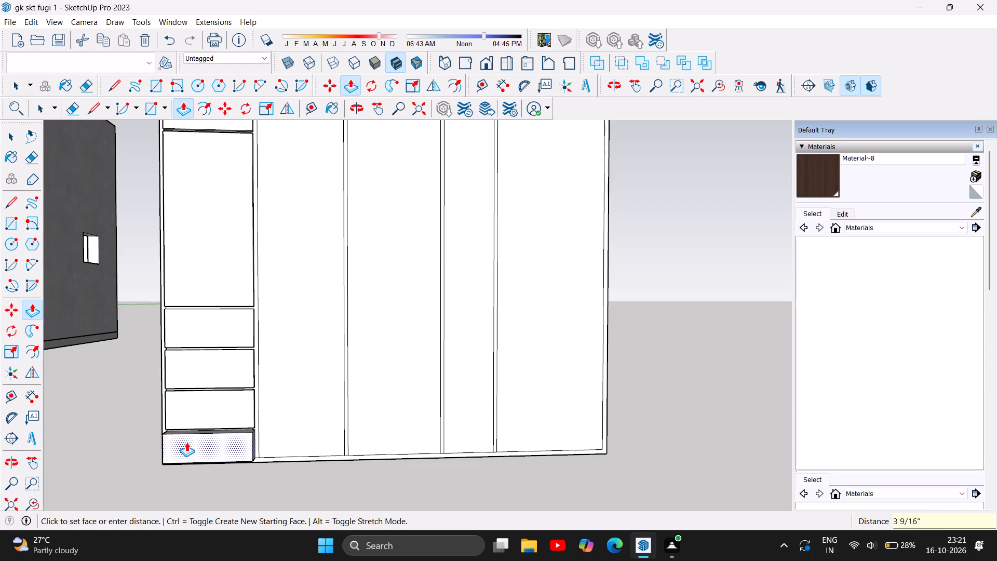
{"action": "key", "text": "1"}
{"action": "key", "text": "Return"}
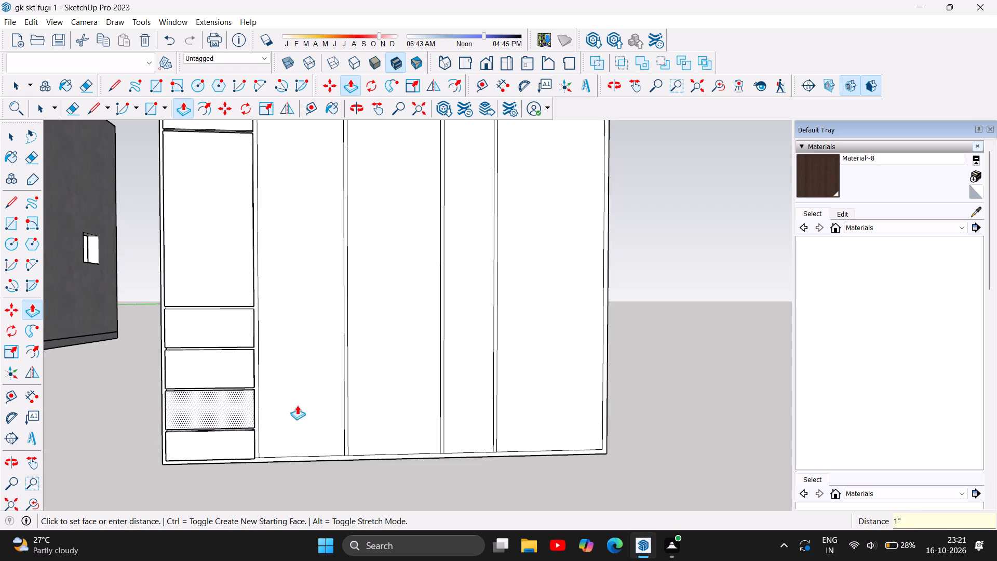
Push/Pull the two full-height door faces nearest the drawer column outward by 1" each.
{"action": "left_click", "coordinate": [311, 407]}
{"action": "key", "text": "1"}
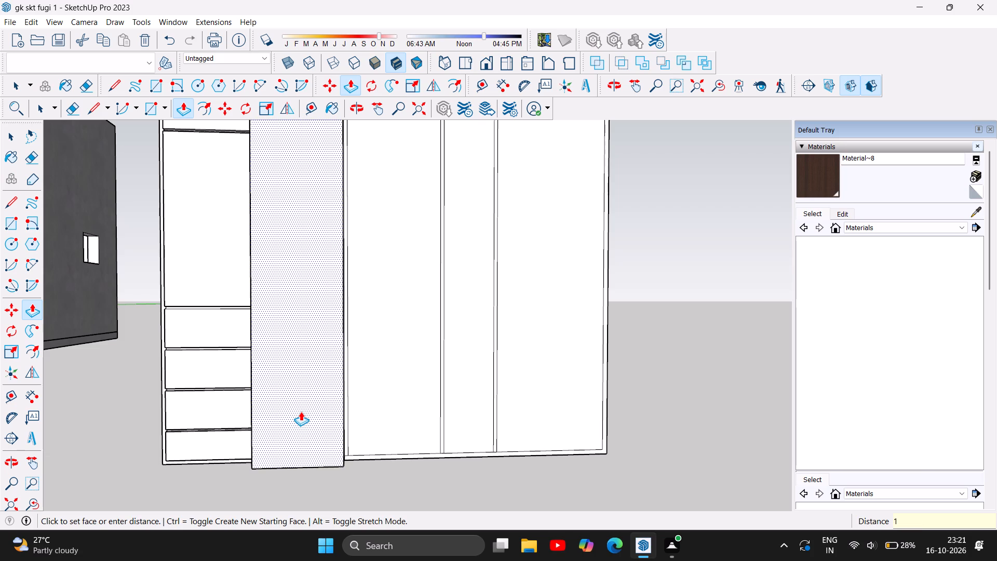
{"action": "key", "text": "Return"}
{"action": "scroll", "coordinate": [301, 461], "scroll_direction": "down", "scroll_amount": 1}
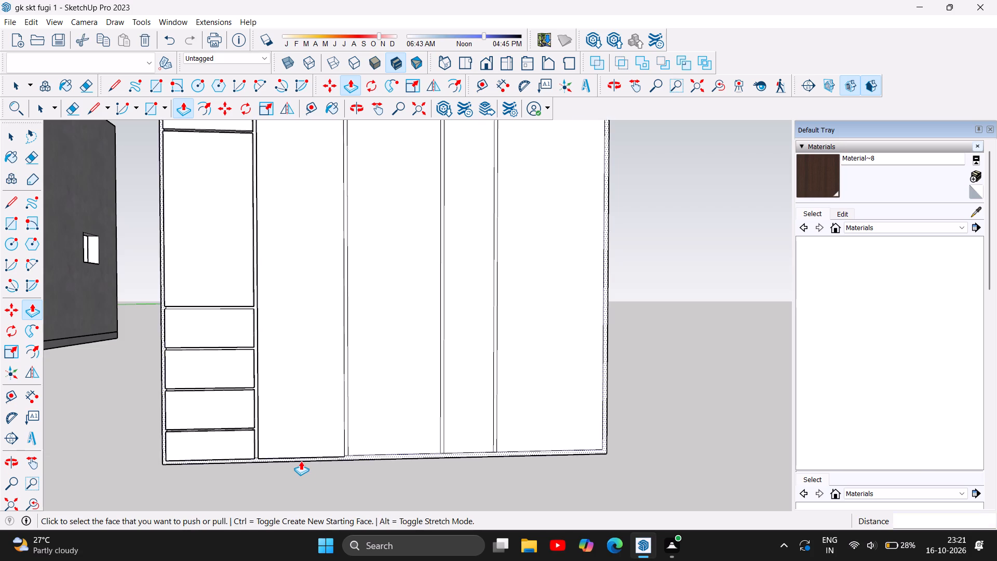
{"action": "scroll", "coordinate": [301, 461], "scroll_direction": "up", "scroll_amount": 10}
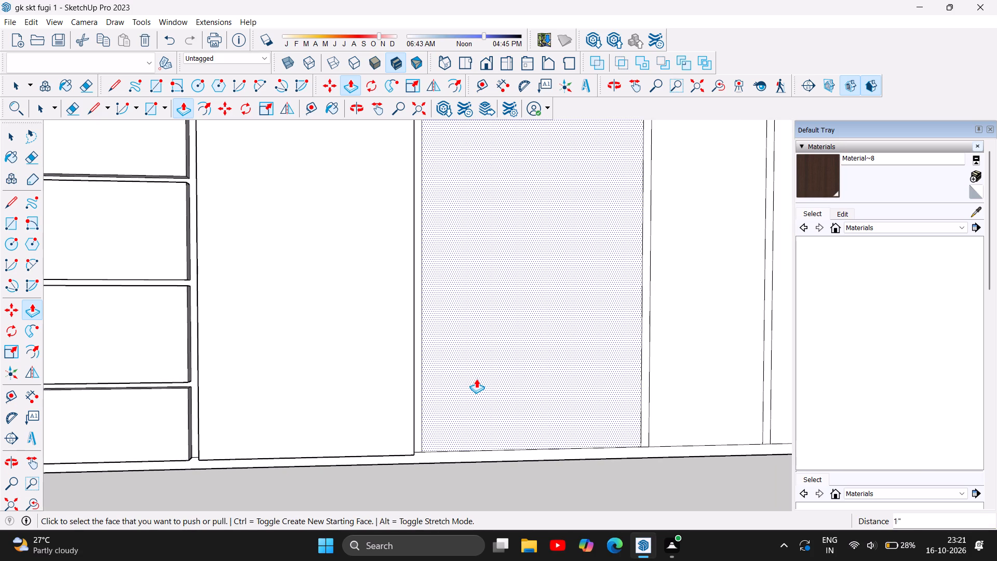
{"action": "left_click", "coordinate": [476, 379]}
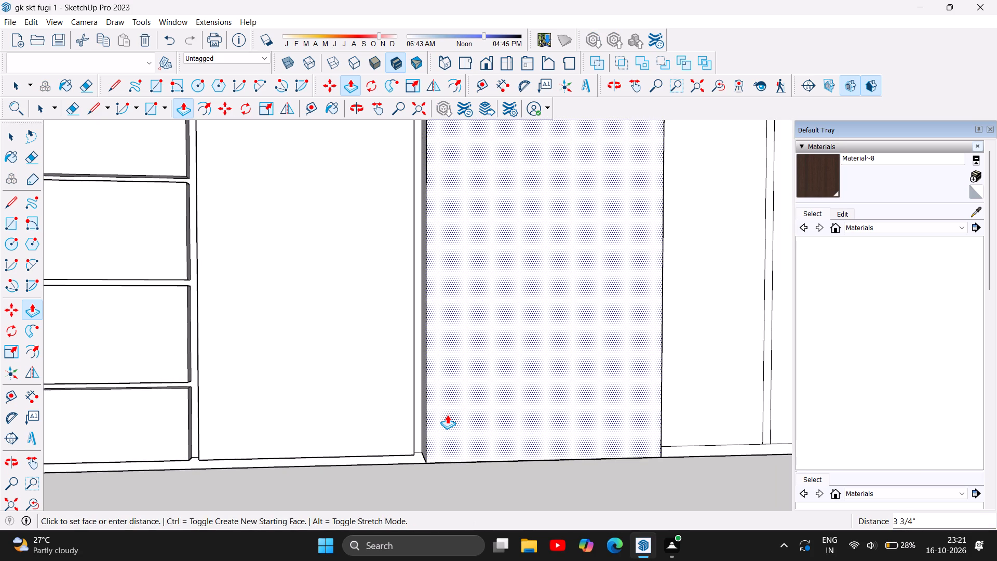
{"action": "key", "text": "1"}
{"action": "key", "text": "Return"}
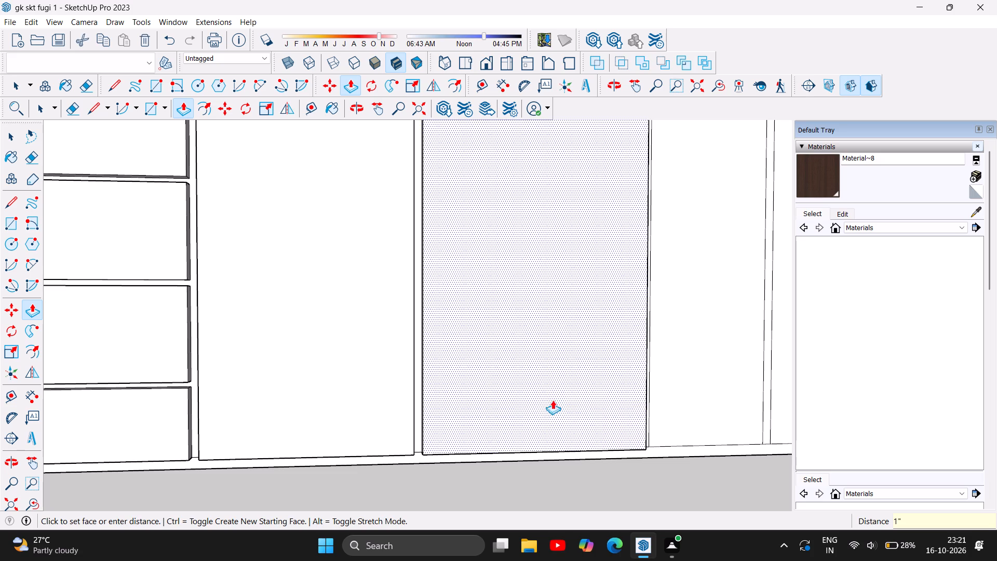
Push/Pull the narrow full-height door face and the wide end door face outward by 1" each.
{"action": "scroll", "coordinate": [192, 386], "scroll_direction": "down", "scroll_amount": 6}
{"action": "scroll", "coordinate": [300, 442], "scroll_direction": "down", "scroll_amount": 4}
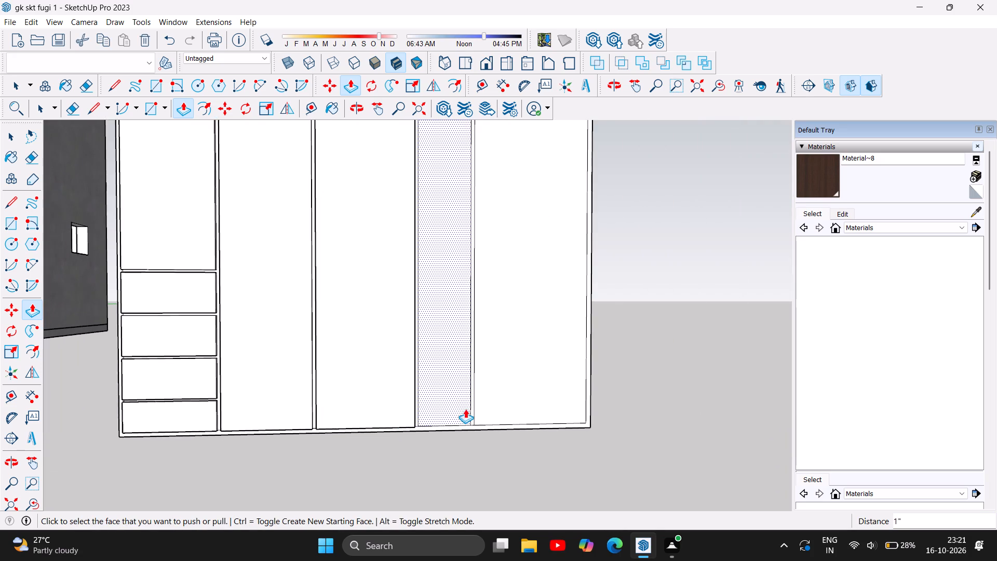
{"action": "scroll", "coordinate": [466, 409], "scroll_direction": "up", "scroll_amount": 3}
{"action": "left_click", "coordinate": [451, 392]}
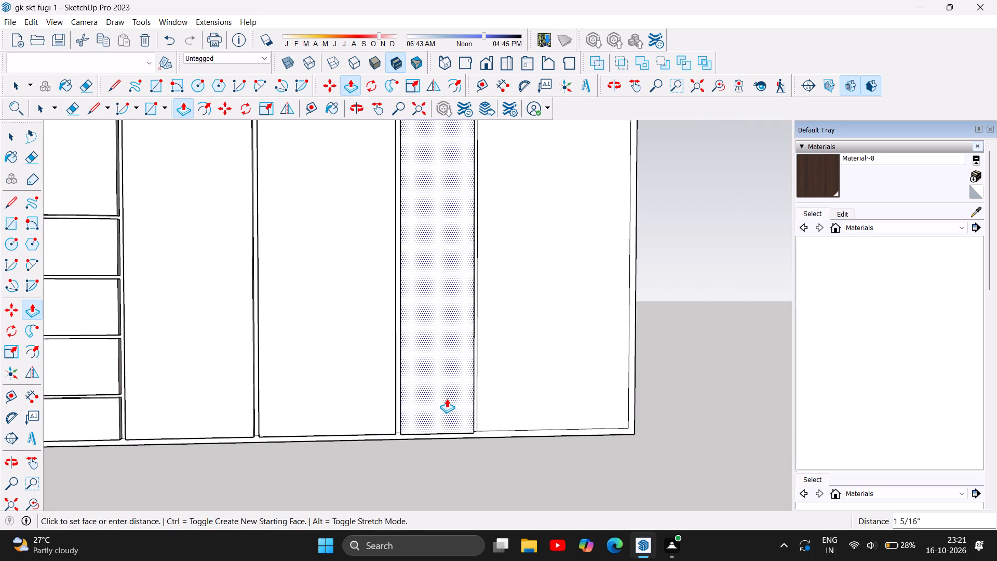
{"action": "key", "text": "1"}
{"action": "key", "text": "Return"}
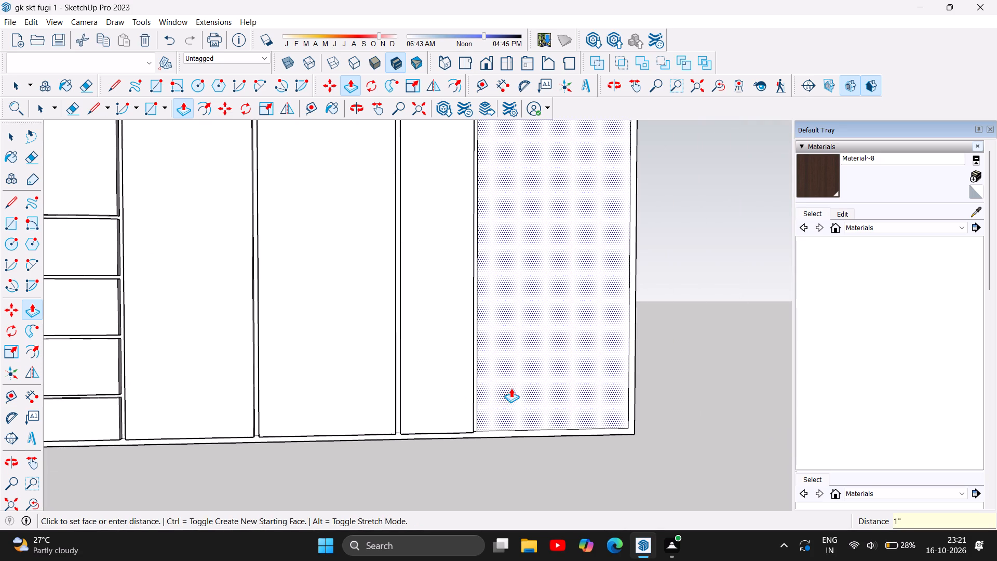
{"action": "left_click", "coordinate": [527, 389]}
{"action": "key", "text": "1"}
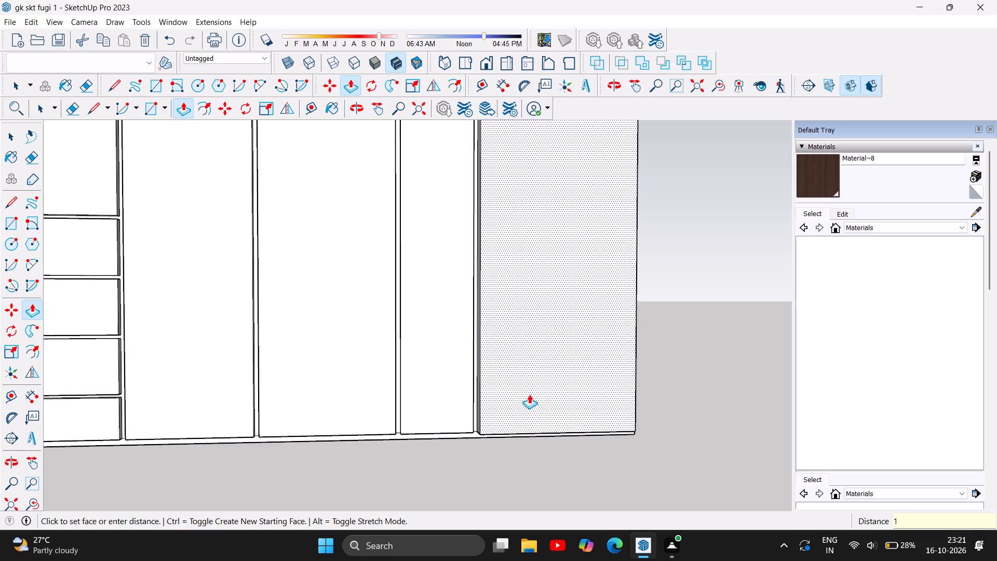
{"action": "key", "text": "Return"}
Push/Pull the partition strip between the drawer column and the first full-height door outward by 1", flush with the fronts.
{"action": "scroll", "coordinate": [586, 426], "scroll_direction": "down", "scroll_amount": 6}
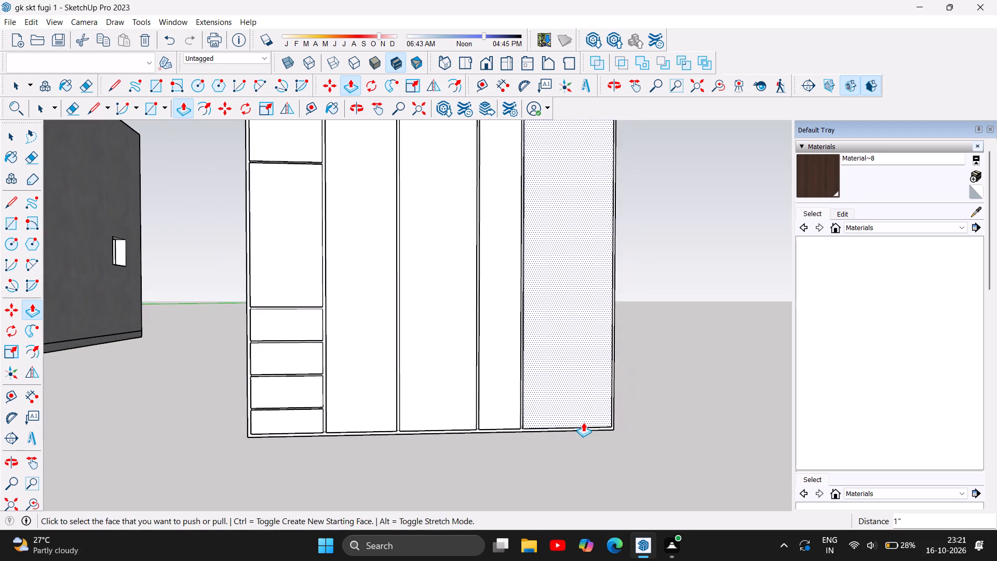
{"action": "scroll", "coordinate": [585, 423], "scroll_direction": "down", "scroll_amount": 7}
{"action": "scroll", "coordinate": [585, 424], "scroll_direction": "up", "scroll_amount": 5}
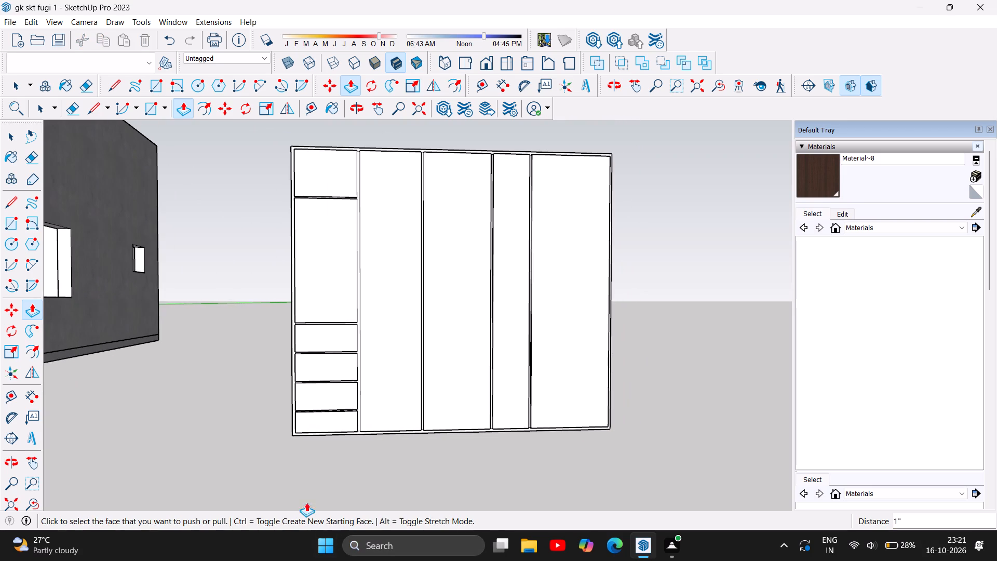
{"action": "scroll", "coordinate": [376, 436], "scroll_direction": "up", "scroll_amount": 12}
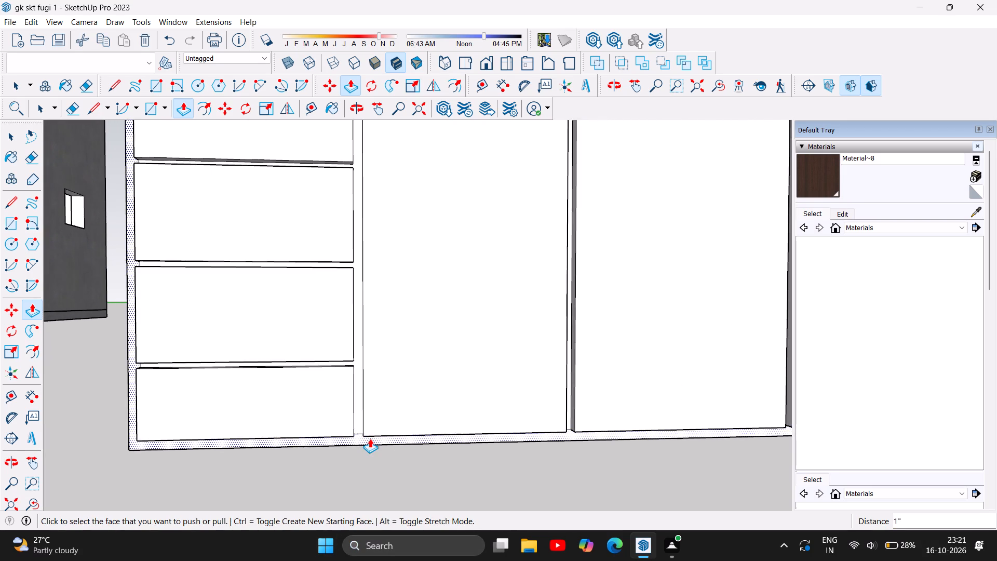
{"action": "scroll", "coordinate": [370, 438], "scroll_direction": "up", "scroll_amount": 4}
{"action": "left_click", "coordinate": [352, 412]}
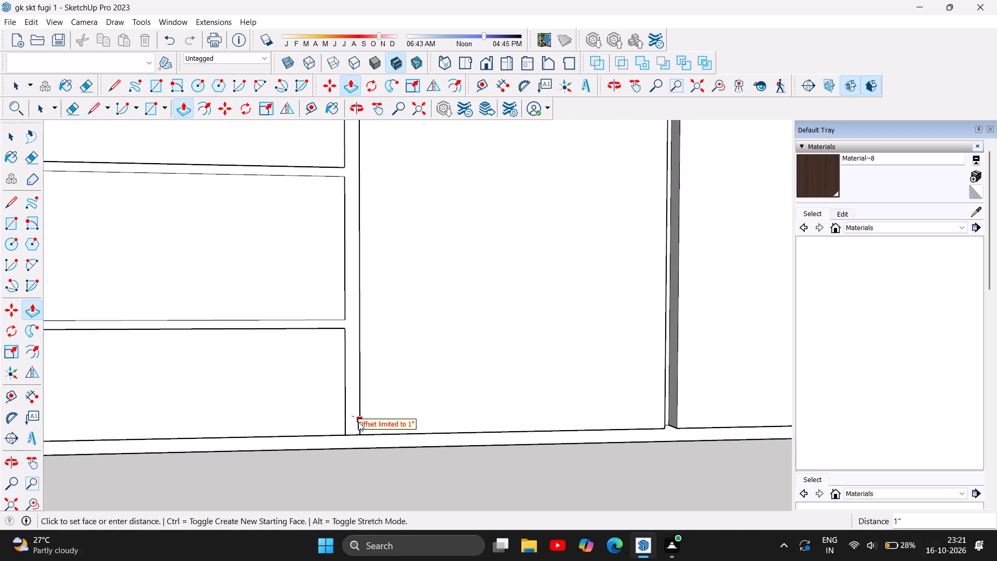
{"action": "left_click", "coordinate": [358, 422]}
{"action": "scroll", "coordinate": [361, 425], "scroll_direction": "down", "scroll_amount": 6}
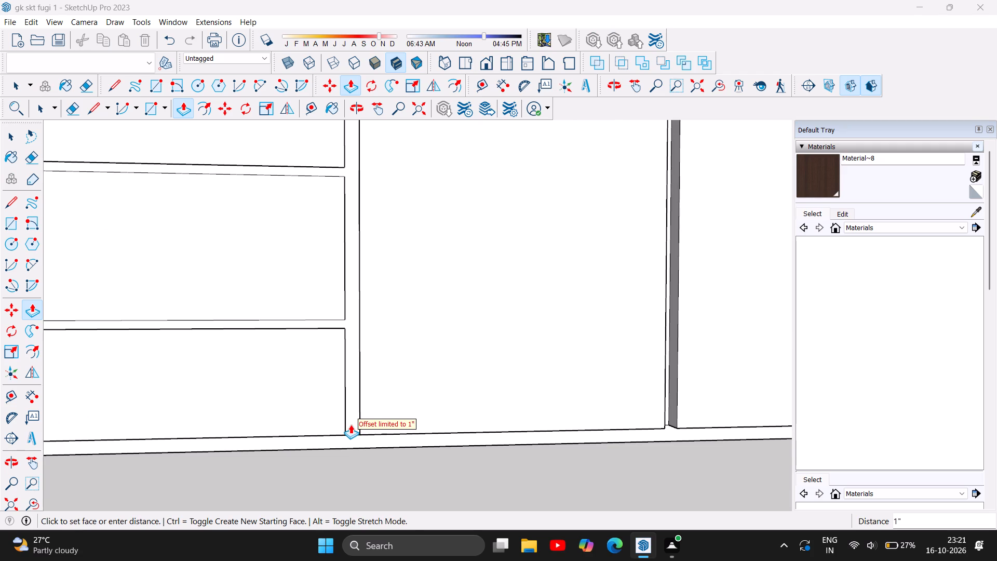
{"action": "left_click", "coordinate": [351, 423]}
{"action": "scroll", "coordinate": [433, 424], "scroll_direction": "down", "scroll_amount": 7}
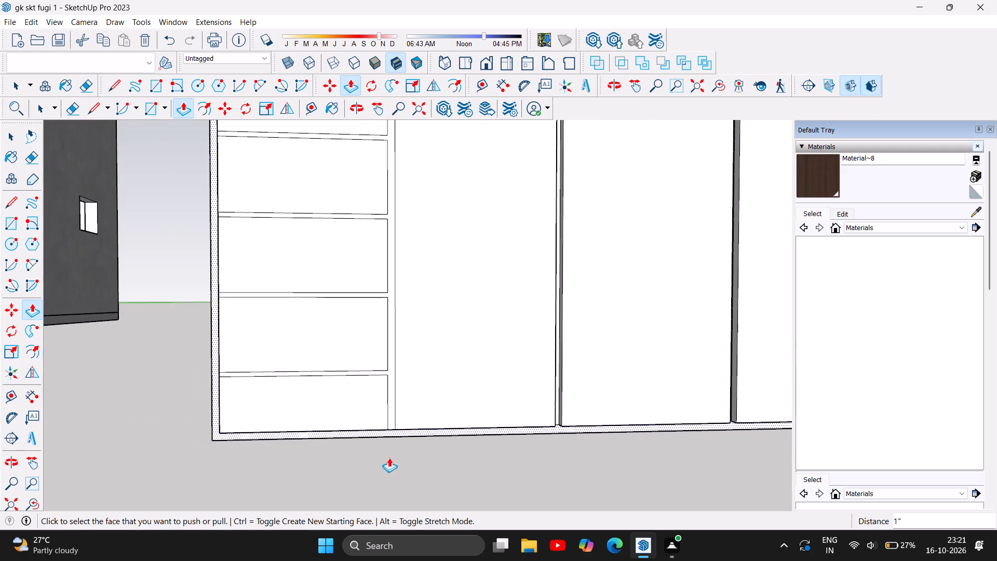
{"action": "scroll", "coordinate": [175, 423], "scroll_direction": "up", "scroll_amount": 5}
{"action": "scroll", "coordinate": [257, 407], "scroll_direction": "up", "scroll_amount": 5}
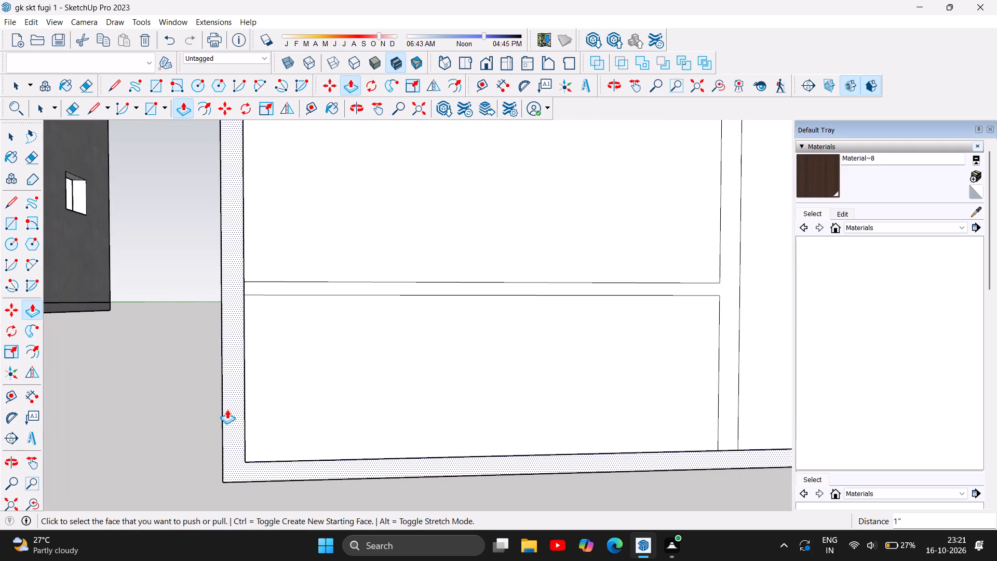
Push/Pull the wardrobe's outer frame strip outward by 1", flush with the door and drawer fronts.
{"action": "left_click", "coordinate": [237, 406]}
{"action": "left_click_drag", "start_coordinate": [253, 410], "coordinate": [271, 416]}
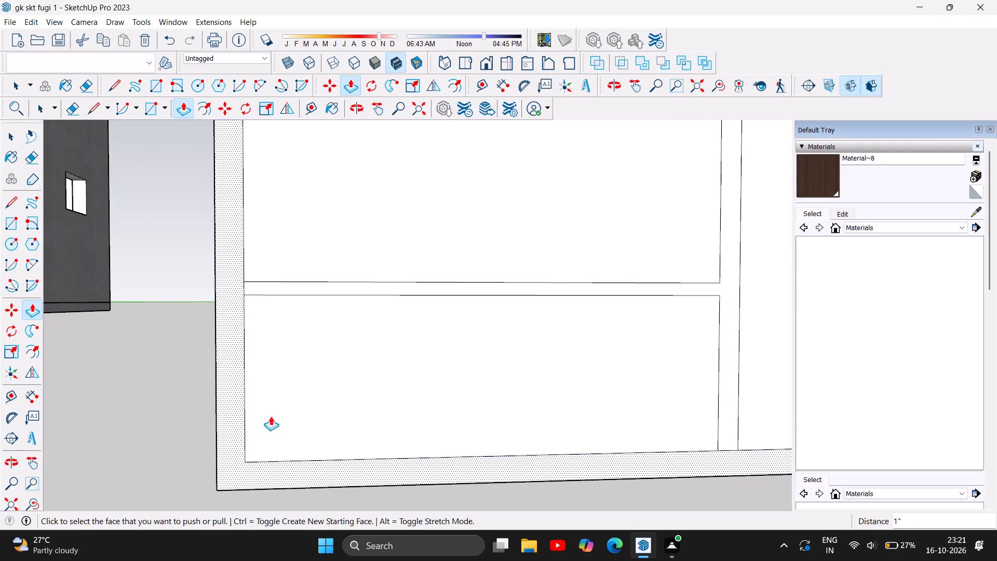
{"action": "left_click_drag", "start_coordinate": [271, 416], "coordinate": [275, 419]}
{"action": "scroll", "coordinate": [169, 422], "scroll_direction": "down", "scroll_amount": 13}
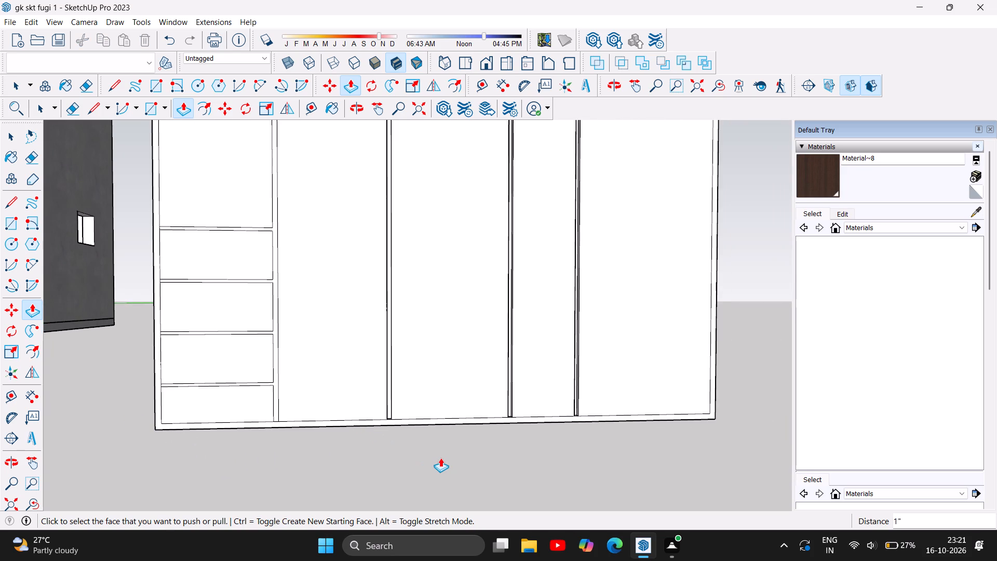
Undo all the 1" Push/Pulls made on the wardrobe's outer frame, partition strip, door faces and shelf-column fronts.
{"action": "key", "text": "ctrl+z"}
{"action": "key", "text": "ctrl+z"}
{"action": "key", "text": "ctrl+z"}
{"action": "key", "text": "ctrl+z"}
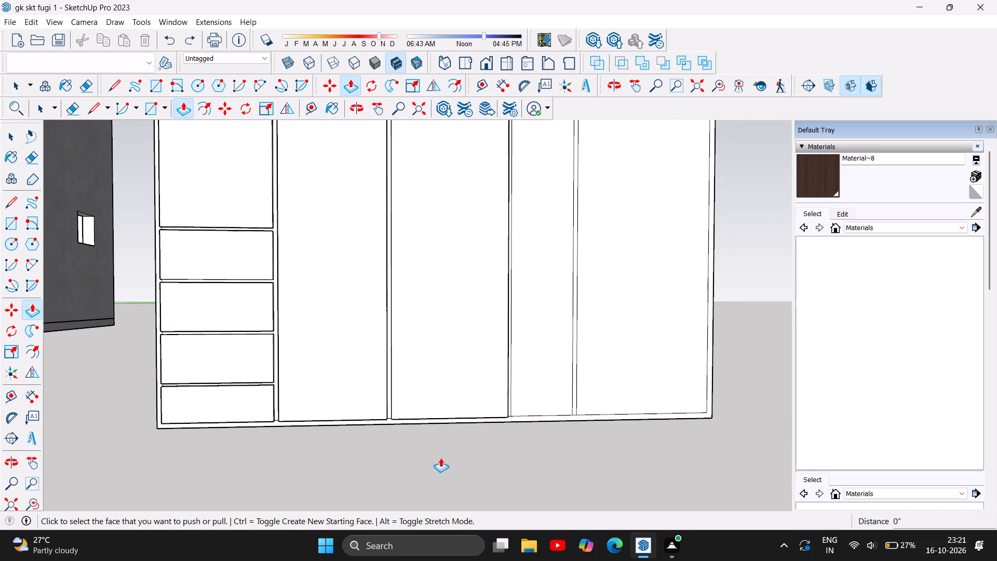
{"action": "key", "text": "ctrl+z"}
{"action": "key", "text": "ctrl+z"}
{"action": "key", "text": "ctrl+z"}
{"action": "key", "text": "ctrl+z"}
{"action": "key", "text": "ctrl+z"}
{"action": "key", "text": "ctrl+z"}
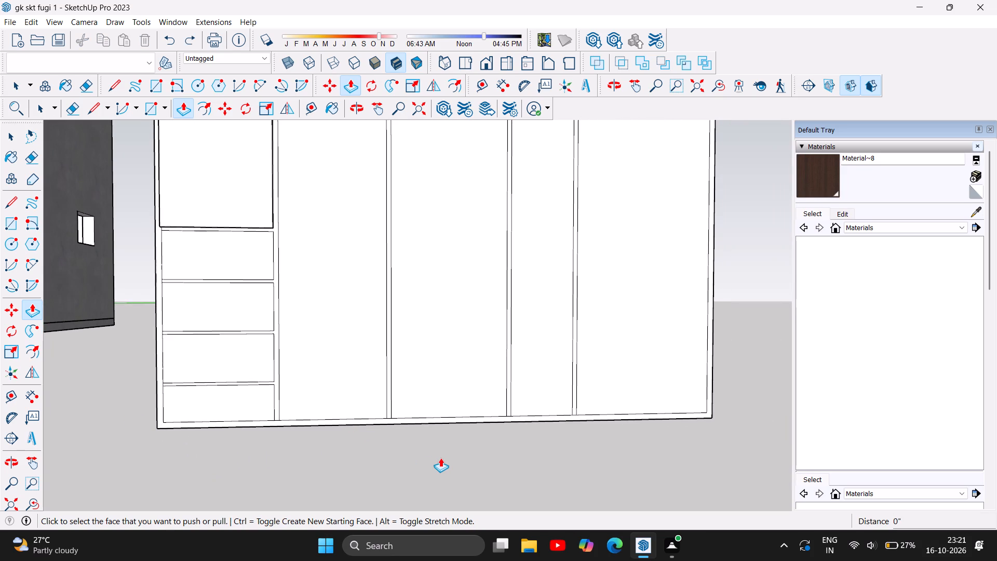
{"action": "key", "text": "ctrl+z"}
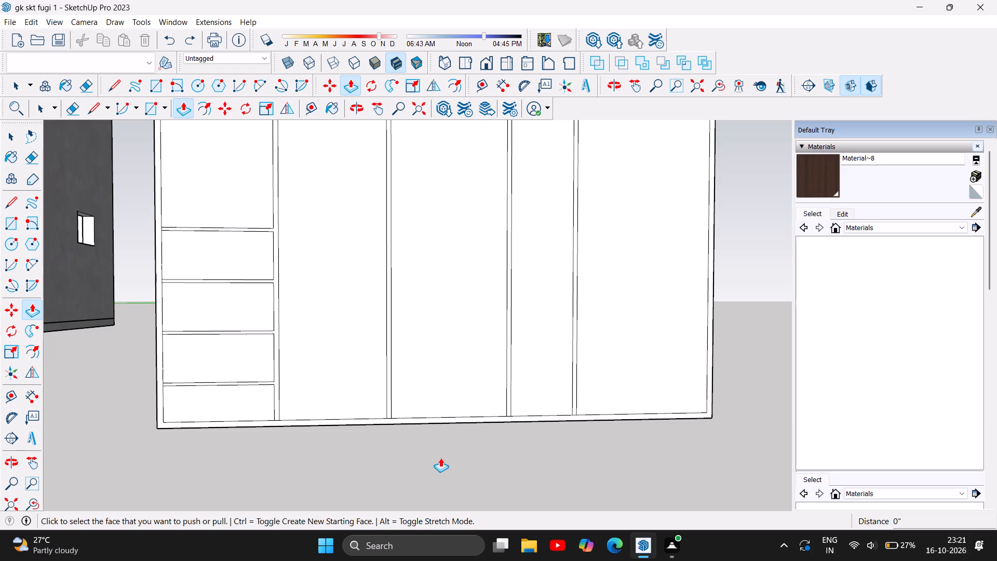
{"action": "scroll", "coordinate": [443, 472], "scroll_direction": "down", "scroll_amount": 5}
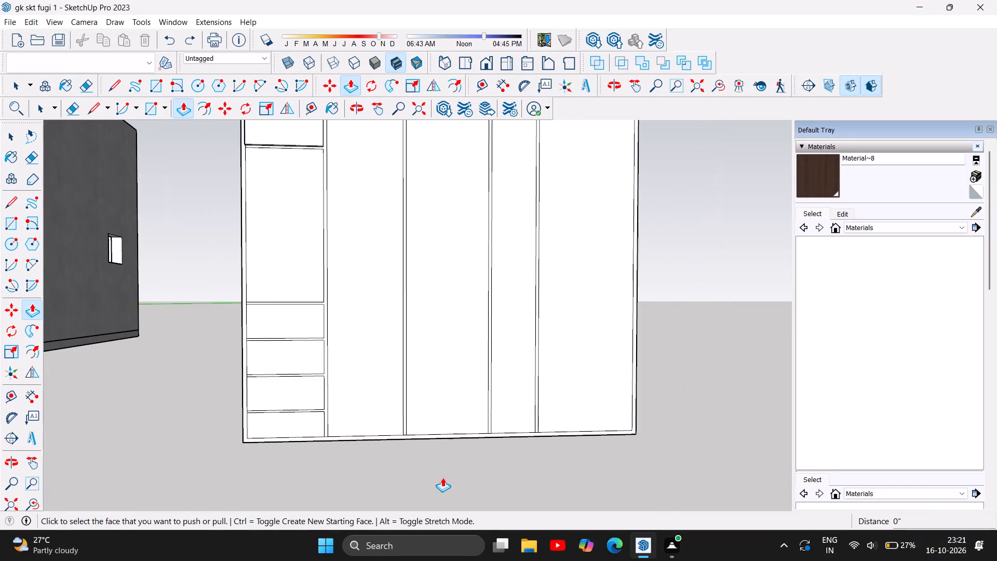
{"action": "scroll", "coordinate": [388, 492], "scroll_direction": "down", "scroll_amount": 3}
{"action": "key", "text": "ctrl+z"}
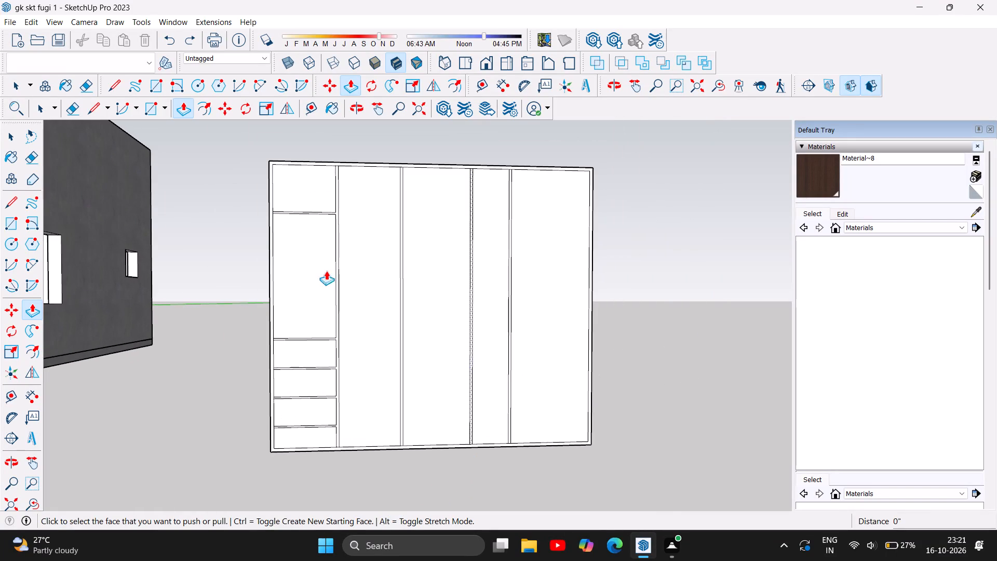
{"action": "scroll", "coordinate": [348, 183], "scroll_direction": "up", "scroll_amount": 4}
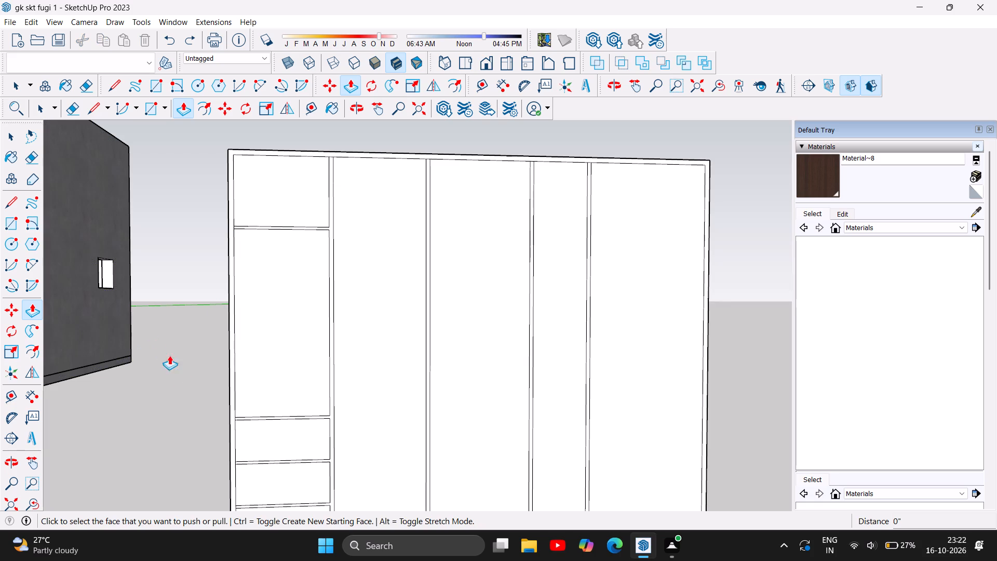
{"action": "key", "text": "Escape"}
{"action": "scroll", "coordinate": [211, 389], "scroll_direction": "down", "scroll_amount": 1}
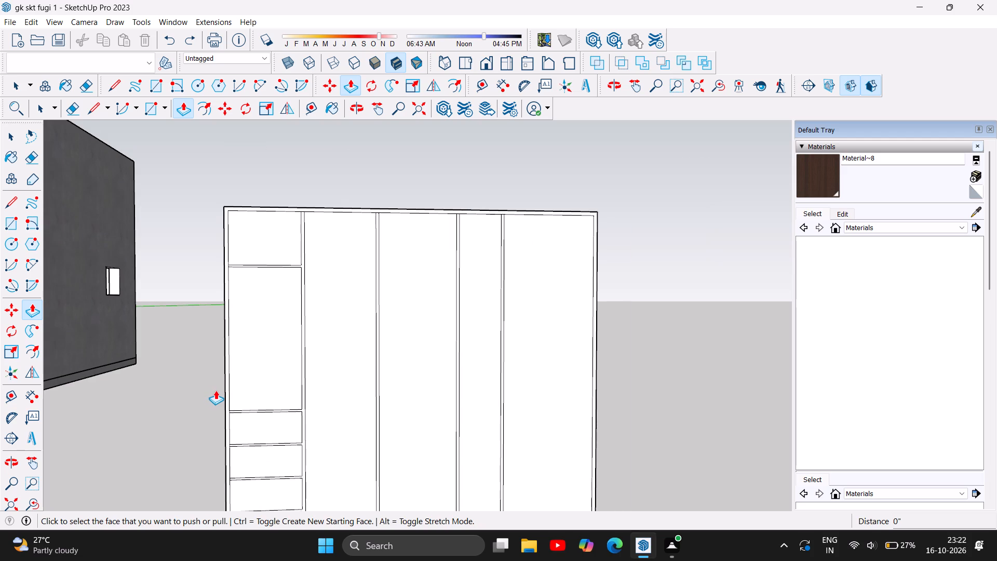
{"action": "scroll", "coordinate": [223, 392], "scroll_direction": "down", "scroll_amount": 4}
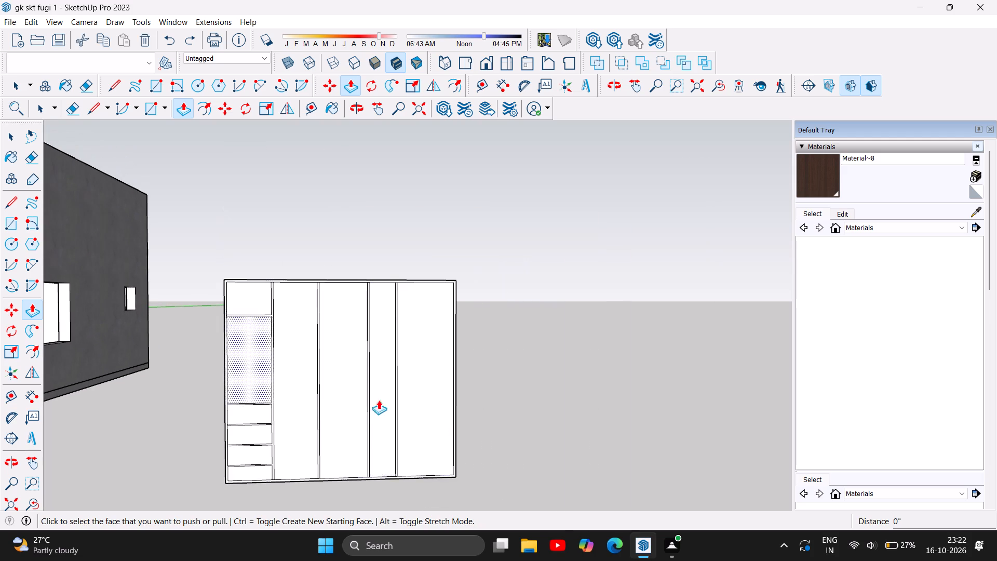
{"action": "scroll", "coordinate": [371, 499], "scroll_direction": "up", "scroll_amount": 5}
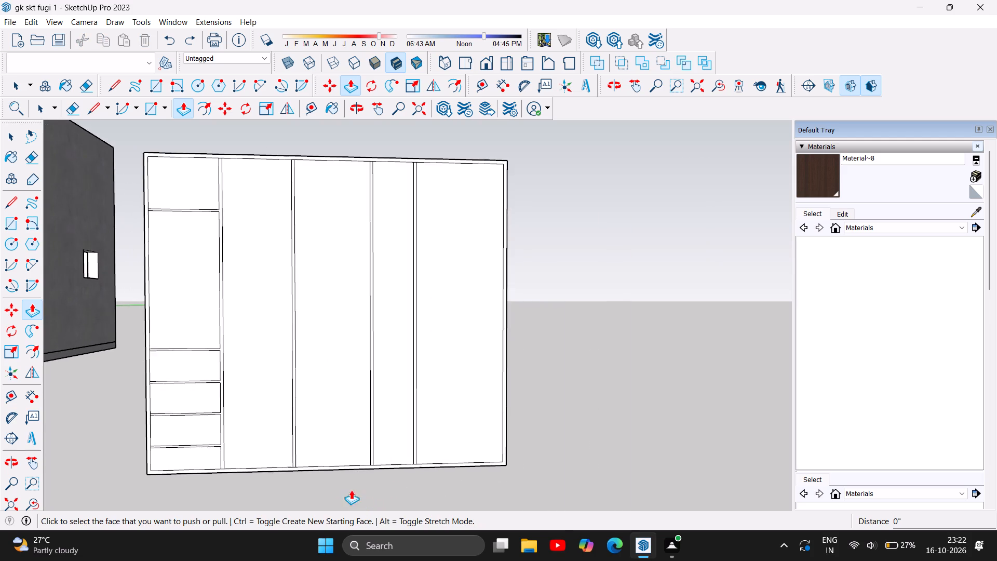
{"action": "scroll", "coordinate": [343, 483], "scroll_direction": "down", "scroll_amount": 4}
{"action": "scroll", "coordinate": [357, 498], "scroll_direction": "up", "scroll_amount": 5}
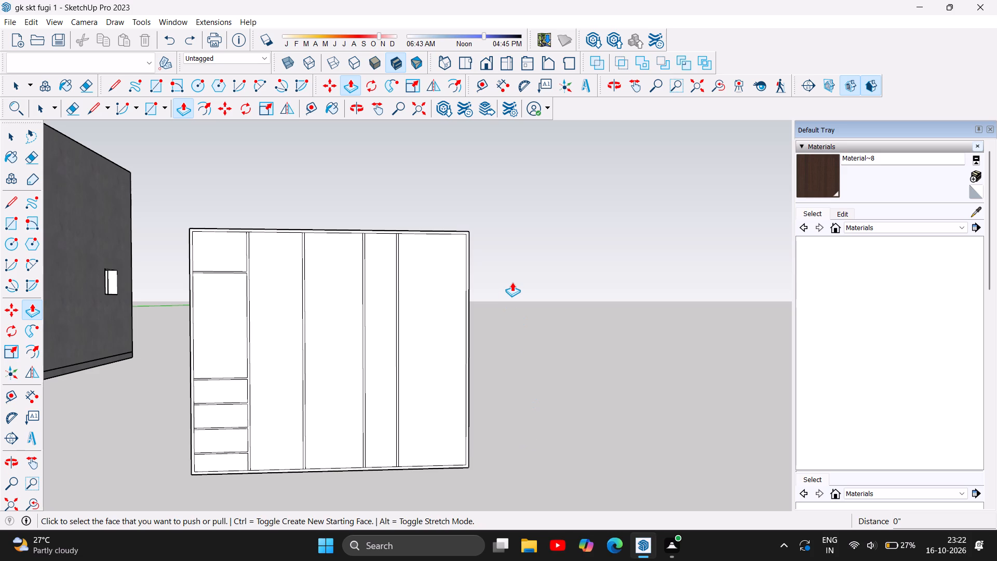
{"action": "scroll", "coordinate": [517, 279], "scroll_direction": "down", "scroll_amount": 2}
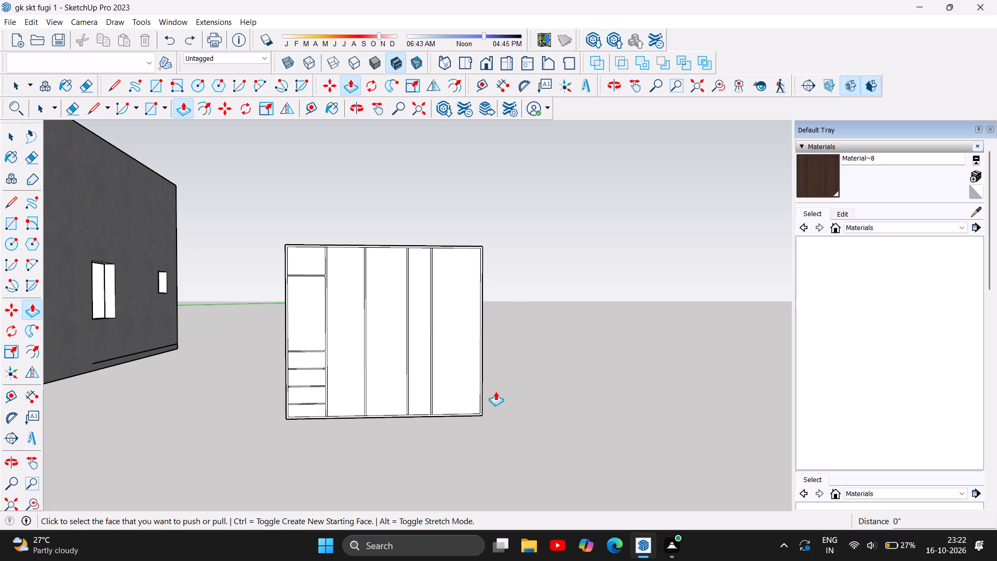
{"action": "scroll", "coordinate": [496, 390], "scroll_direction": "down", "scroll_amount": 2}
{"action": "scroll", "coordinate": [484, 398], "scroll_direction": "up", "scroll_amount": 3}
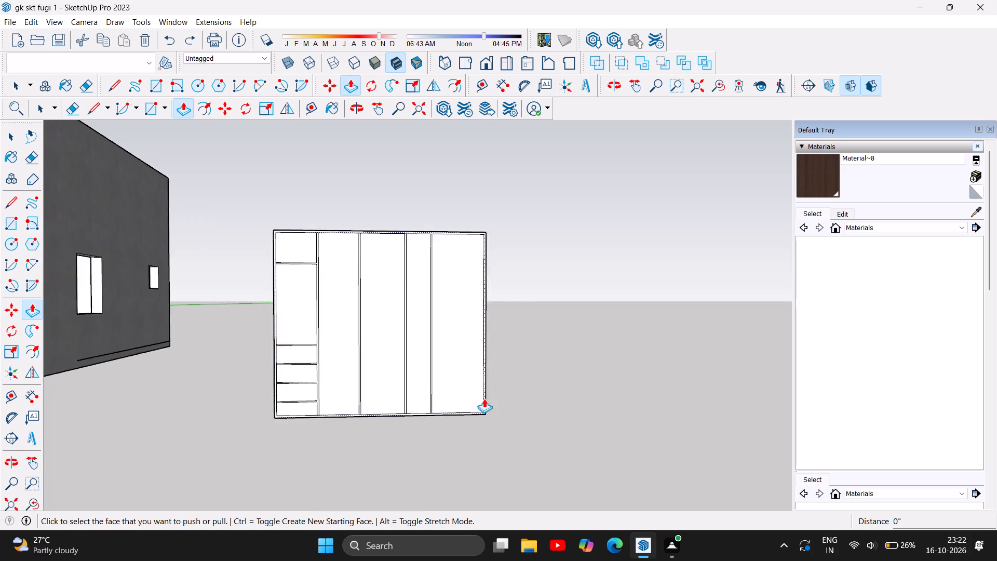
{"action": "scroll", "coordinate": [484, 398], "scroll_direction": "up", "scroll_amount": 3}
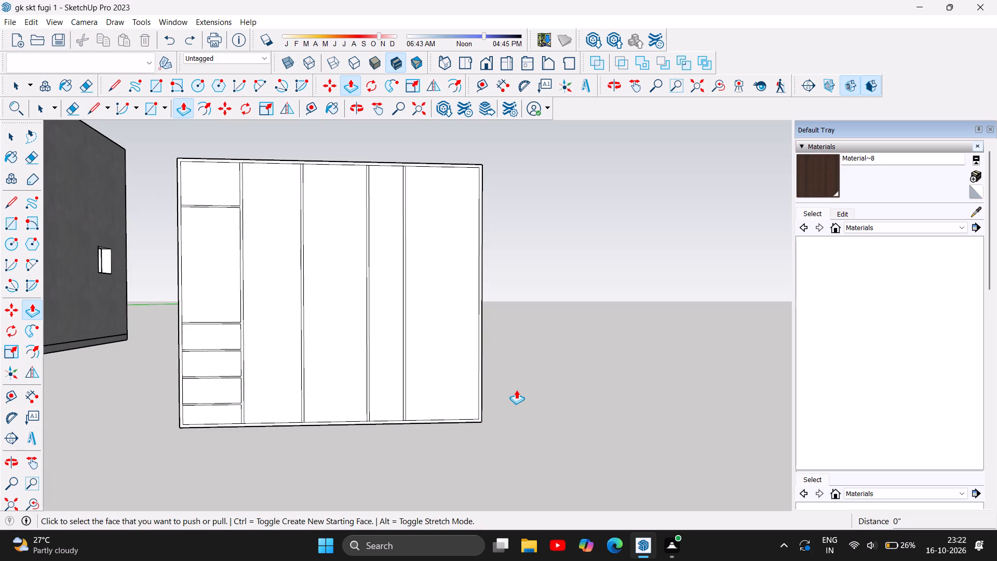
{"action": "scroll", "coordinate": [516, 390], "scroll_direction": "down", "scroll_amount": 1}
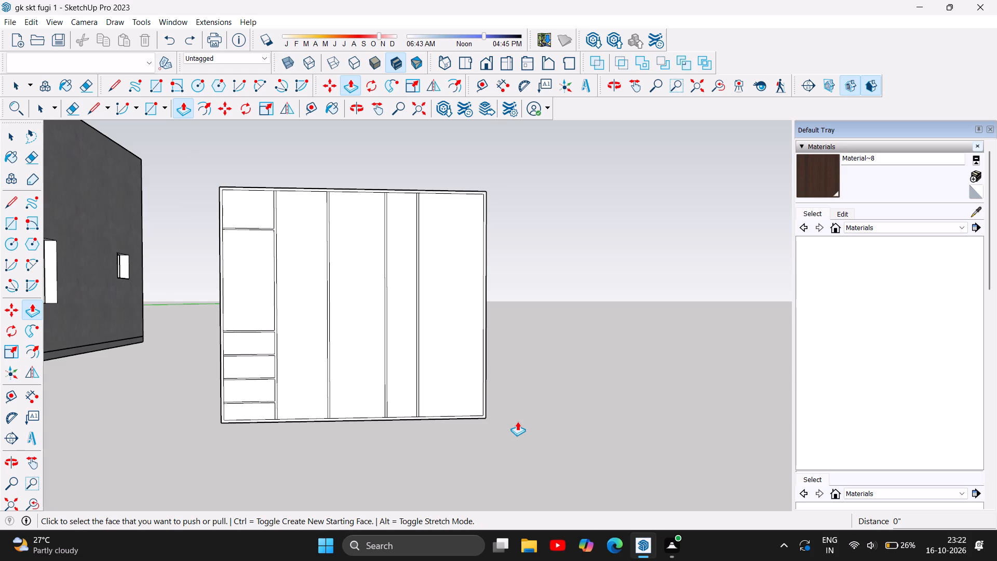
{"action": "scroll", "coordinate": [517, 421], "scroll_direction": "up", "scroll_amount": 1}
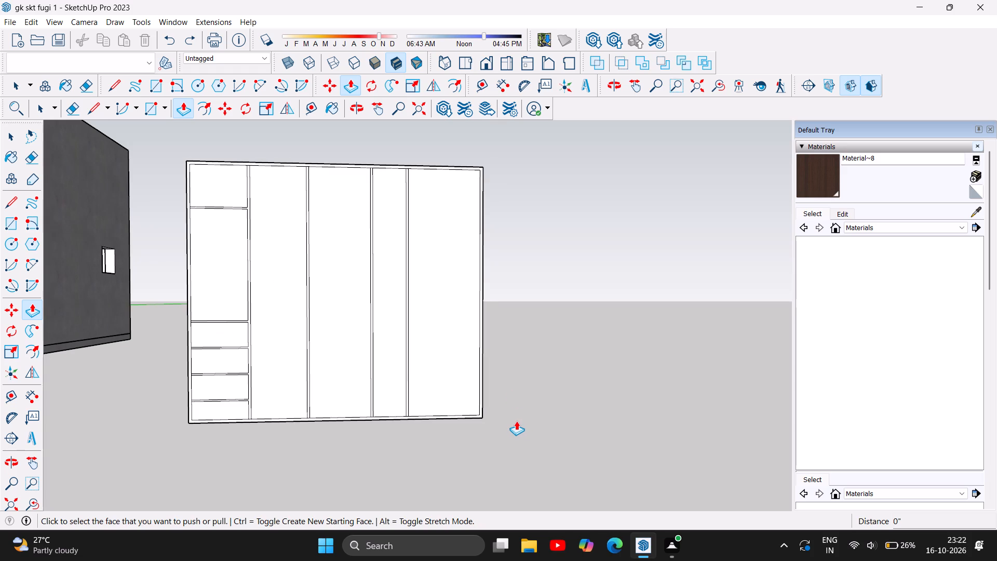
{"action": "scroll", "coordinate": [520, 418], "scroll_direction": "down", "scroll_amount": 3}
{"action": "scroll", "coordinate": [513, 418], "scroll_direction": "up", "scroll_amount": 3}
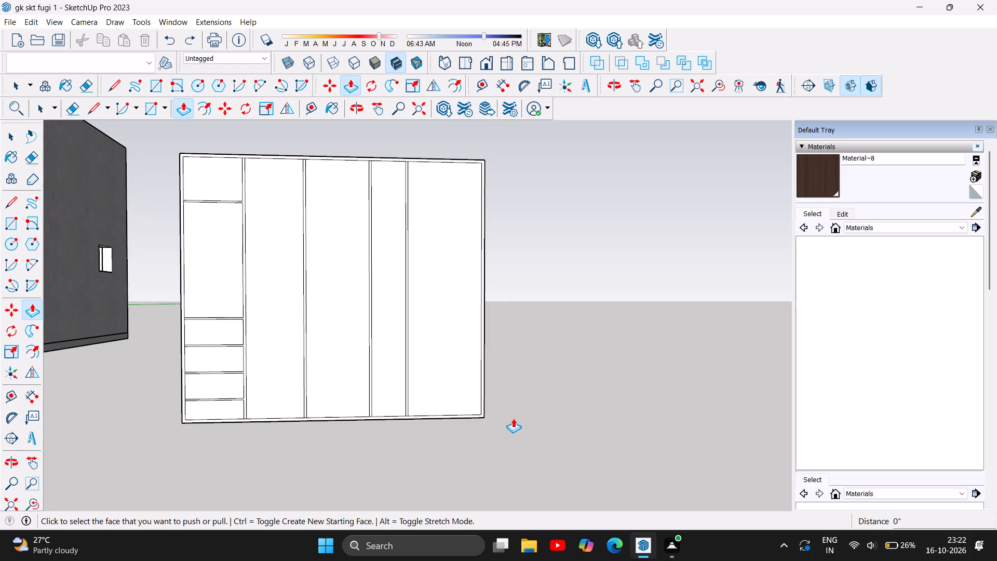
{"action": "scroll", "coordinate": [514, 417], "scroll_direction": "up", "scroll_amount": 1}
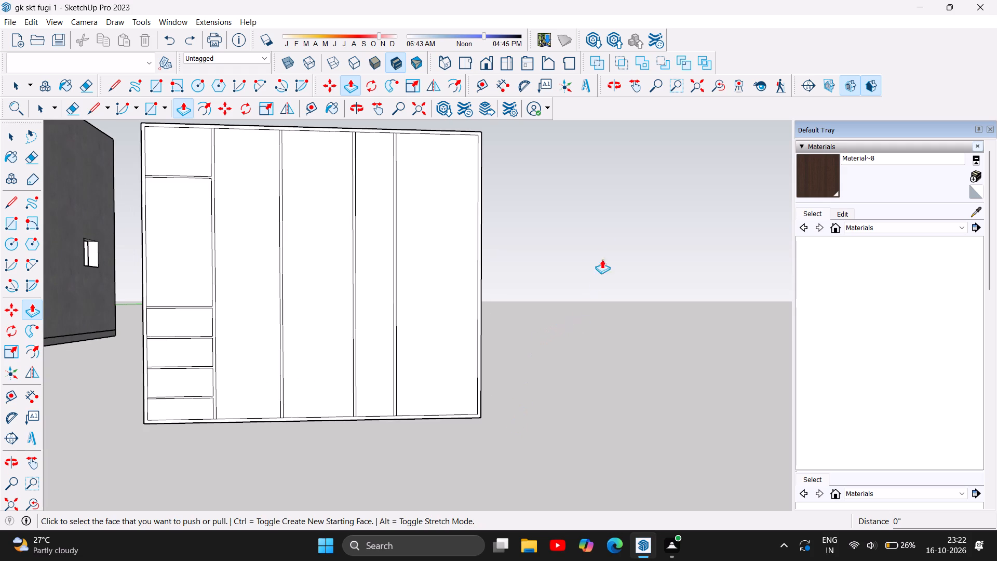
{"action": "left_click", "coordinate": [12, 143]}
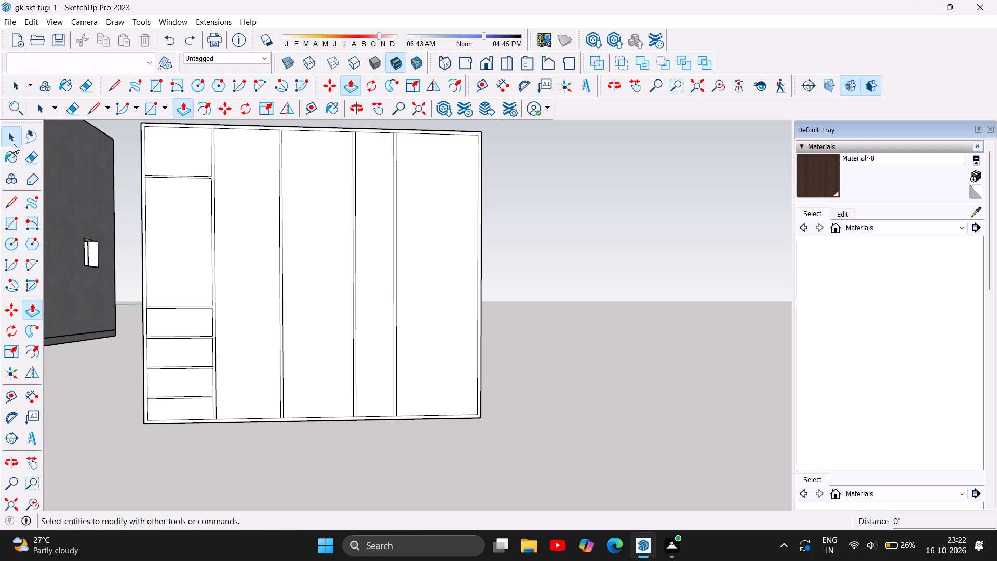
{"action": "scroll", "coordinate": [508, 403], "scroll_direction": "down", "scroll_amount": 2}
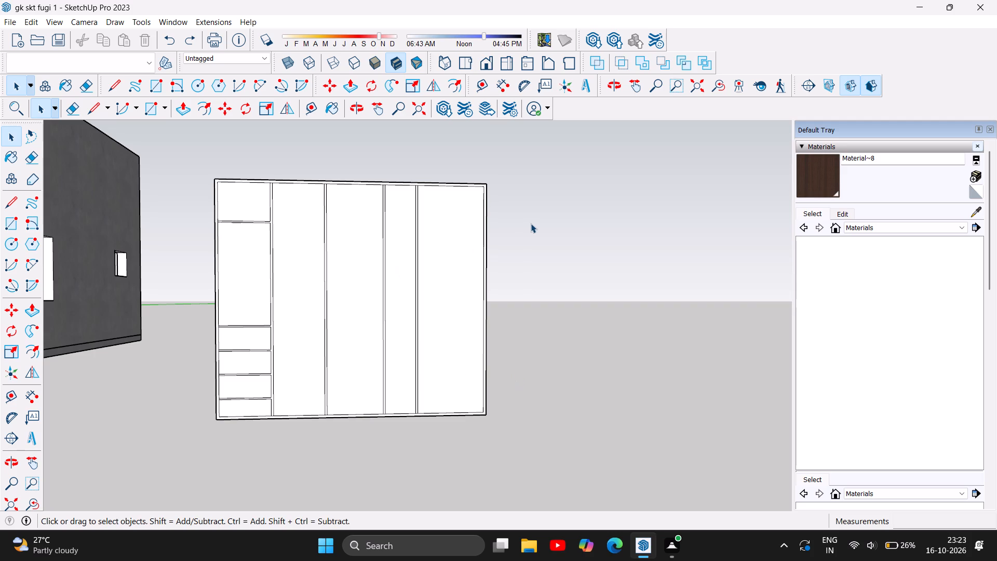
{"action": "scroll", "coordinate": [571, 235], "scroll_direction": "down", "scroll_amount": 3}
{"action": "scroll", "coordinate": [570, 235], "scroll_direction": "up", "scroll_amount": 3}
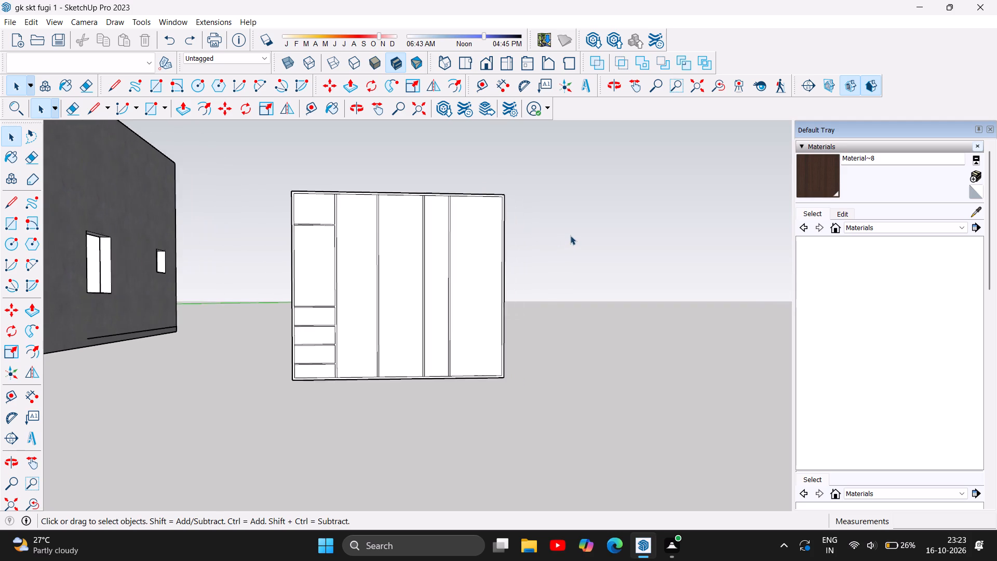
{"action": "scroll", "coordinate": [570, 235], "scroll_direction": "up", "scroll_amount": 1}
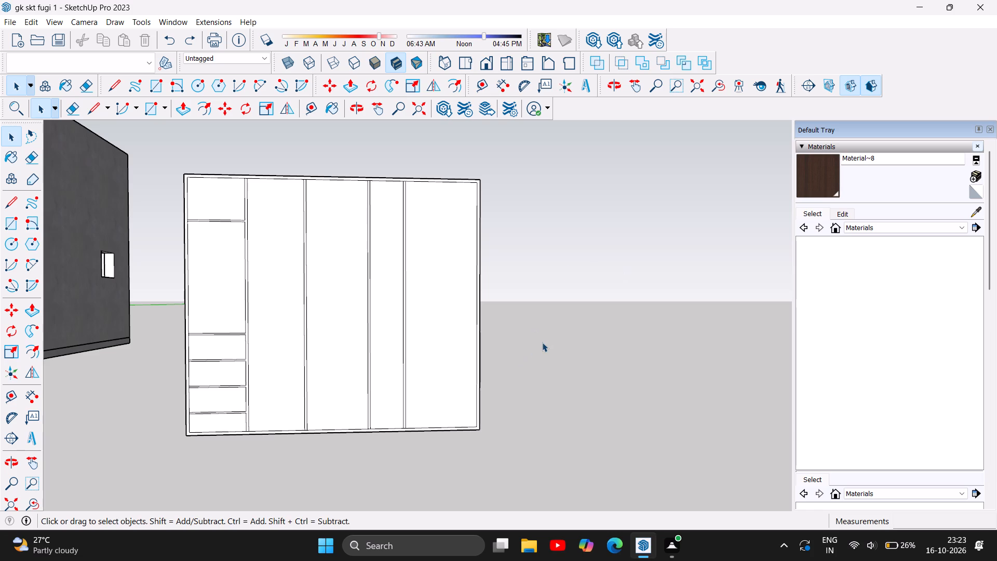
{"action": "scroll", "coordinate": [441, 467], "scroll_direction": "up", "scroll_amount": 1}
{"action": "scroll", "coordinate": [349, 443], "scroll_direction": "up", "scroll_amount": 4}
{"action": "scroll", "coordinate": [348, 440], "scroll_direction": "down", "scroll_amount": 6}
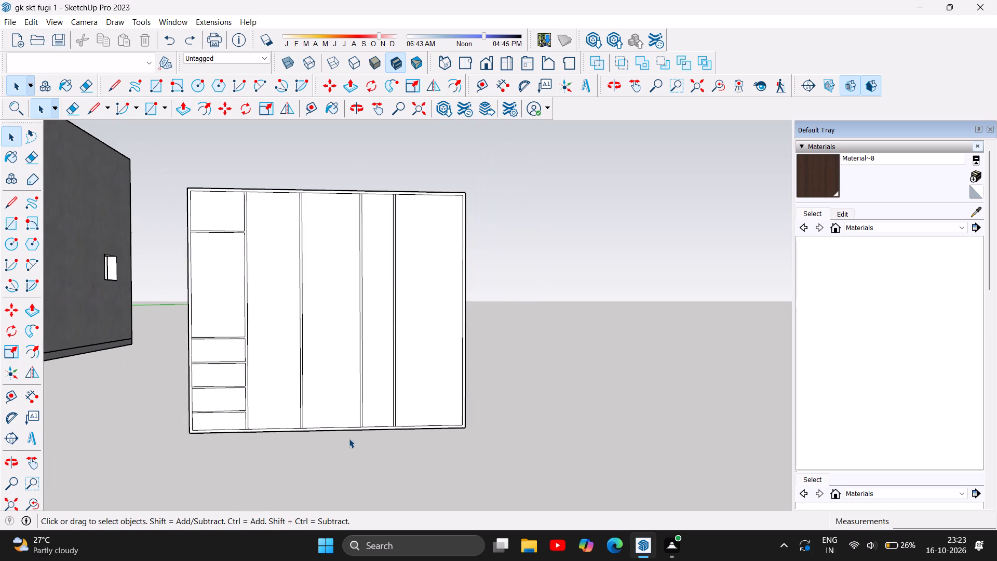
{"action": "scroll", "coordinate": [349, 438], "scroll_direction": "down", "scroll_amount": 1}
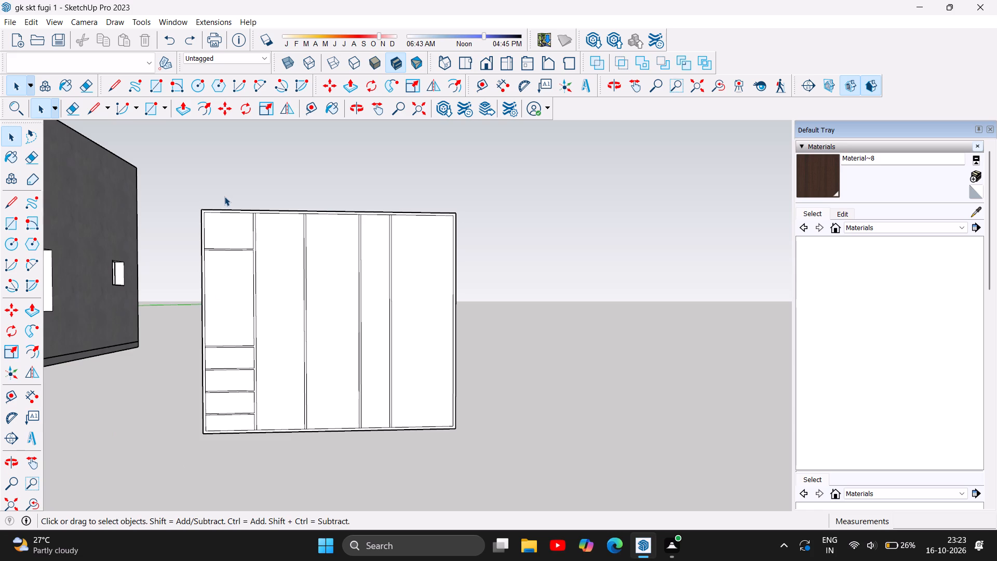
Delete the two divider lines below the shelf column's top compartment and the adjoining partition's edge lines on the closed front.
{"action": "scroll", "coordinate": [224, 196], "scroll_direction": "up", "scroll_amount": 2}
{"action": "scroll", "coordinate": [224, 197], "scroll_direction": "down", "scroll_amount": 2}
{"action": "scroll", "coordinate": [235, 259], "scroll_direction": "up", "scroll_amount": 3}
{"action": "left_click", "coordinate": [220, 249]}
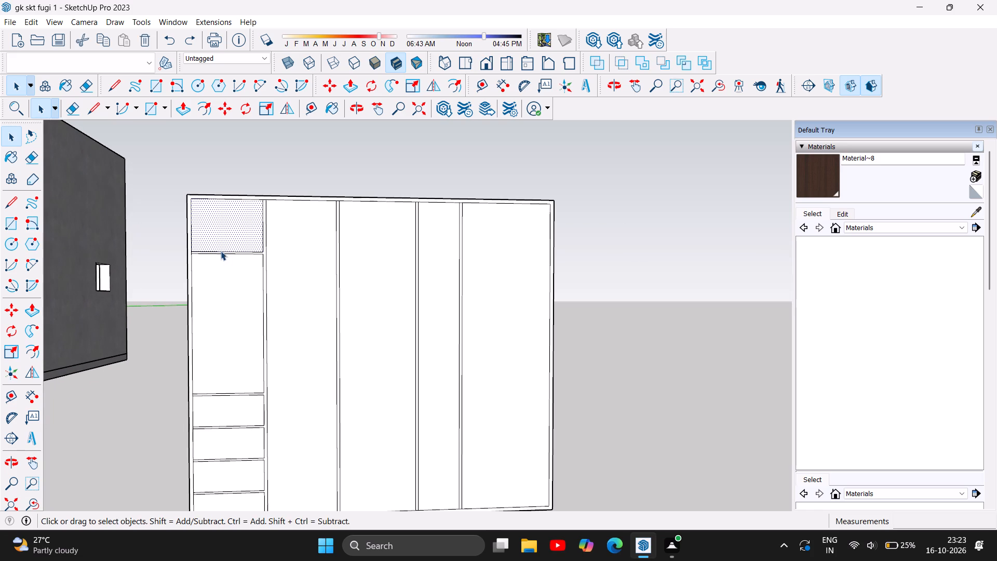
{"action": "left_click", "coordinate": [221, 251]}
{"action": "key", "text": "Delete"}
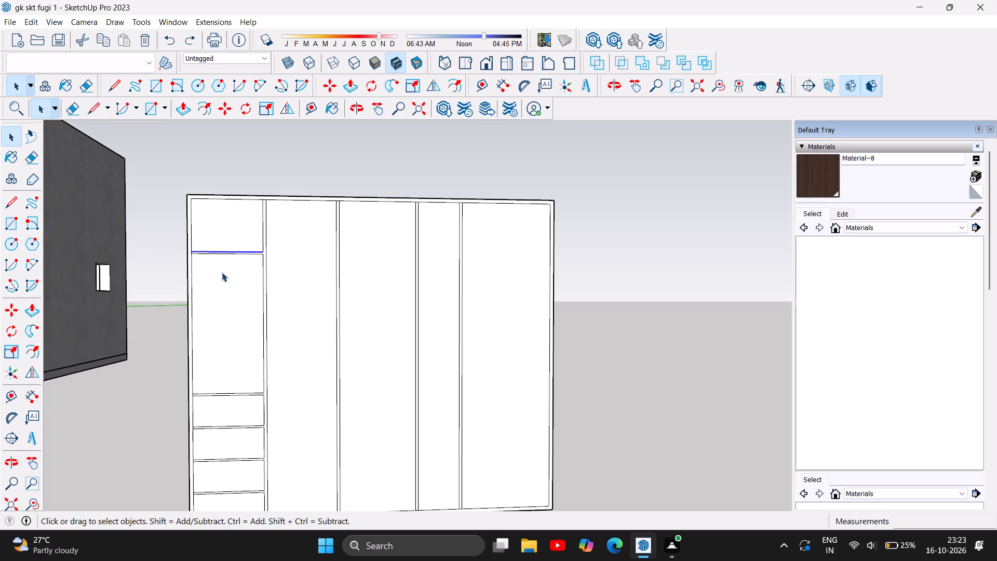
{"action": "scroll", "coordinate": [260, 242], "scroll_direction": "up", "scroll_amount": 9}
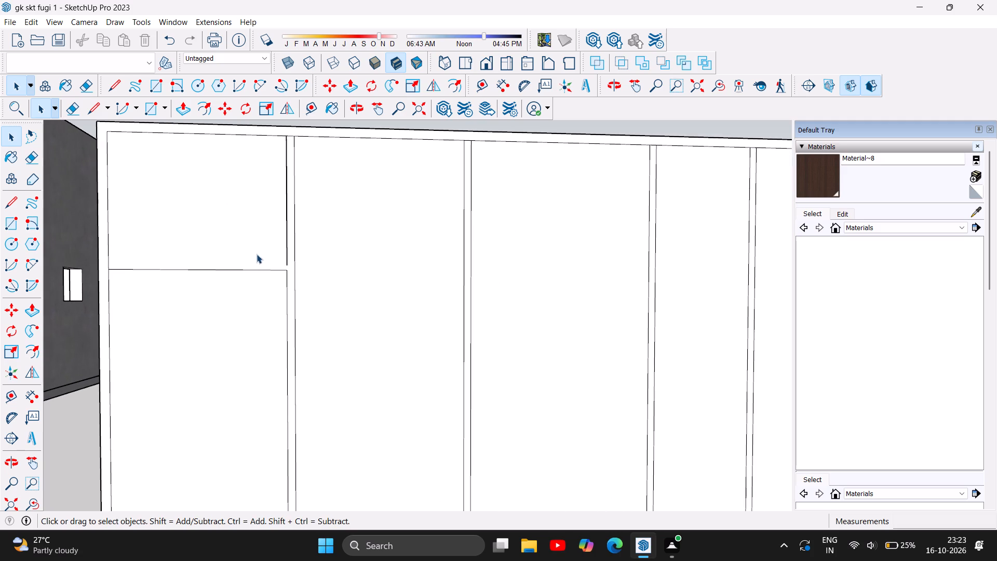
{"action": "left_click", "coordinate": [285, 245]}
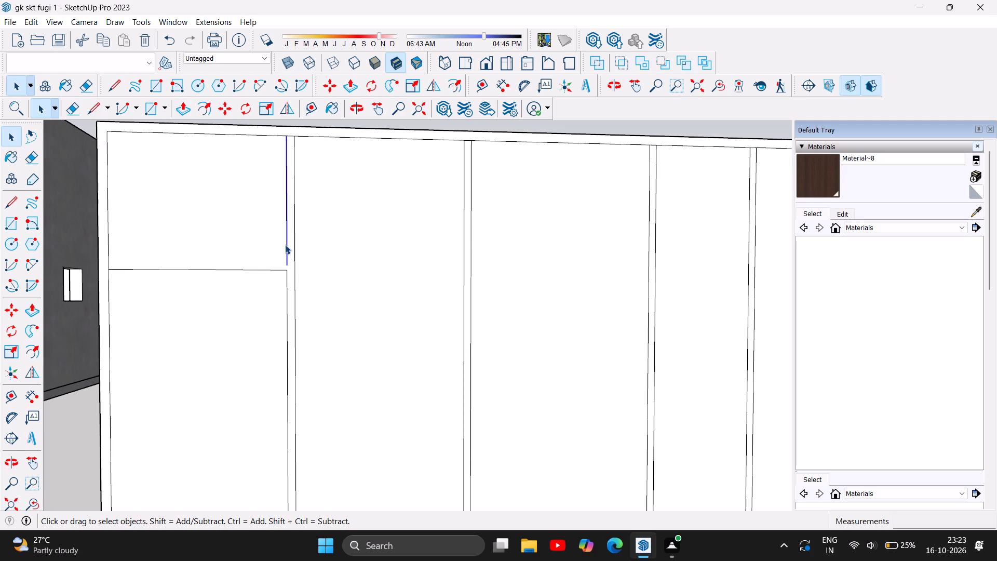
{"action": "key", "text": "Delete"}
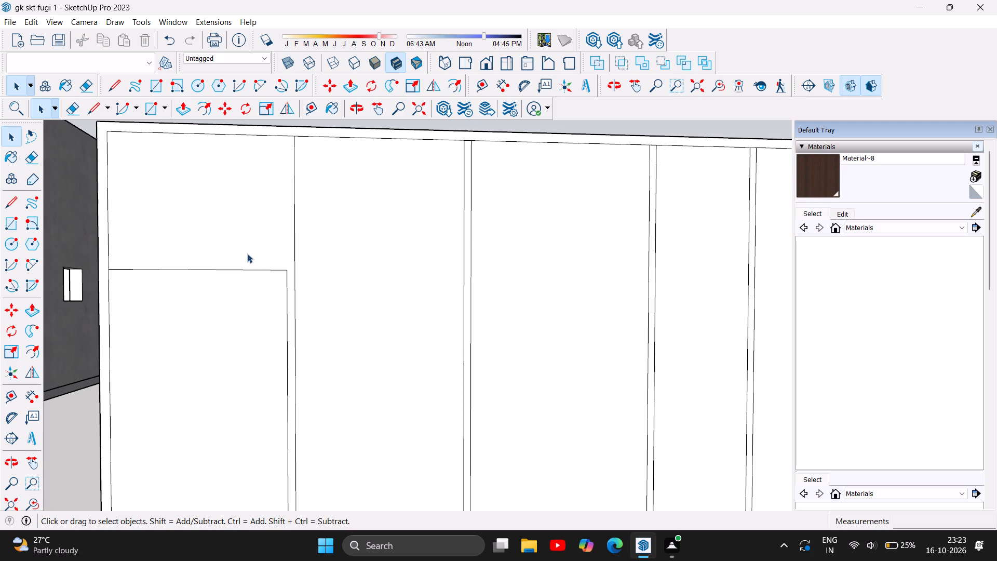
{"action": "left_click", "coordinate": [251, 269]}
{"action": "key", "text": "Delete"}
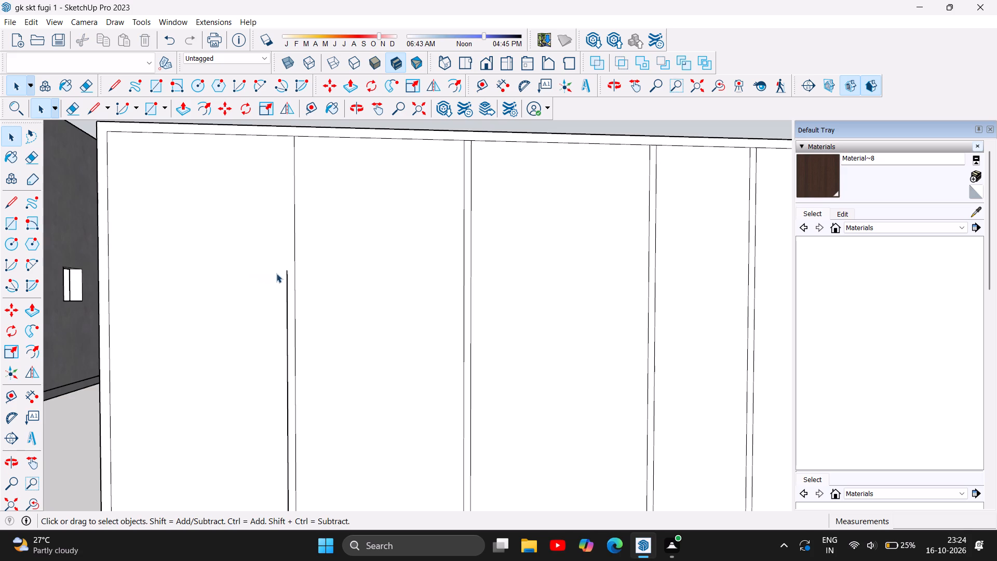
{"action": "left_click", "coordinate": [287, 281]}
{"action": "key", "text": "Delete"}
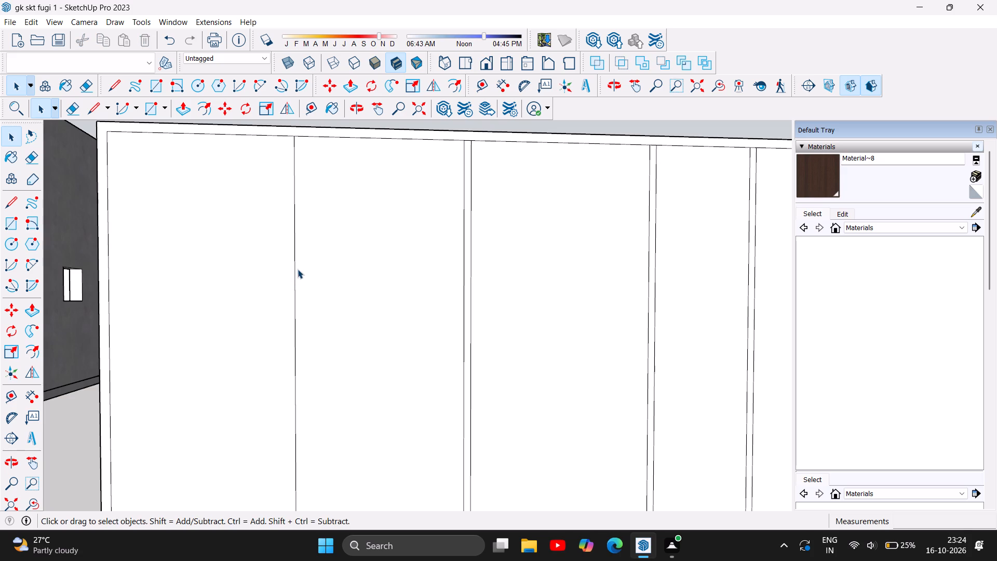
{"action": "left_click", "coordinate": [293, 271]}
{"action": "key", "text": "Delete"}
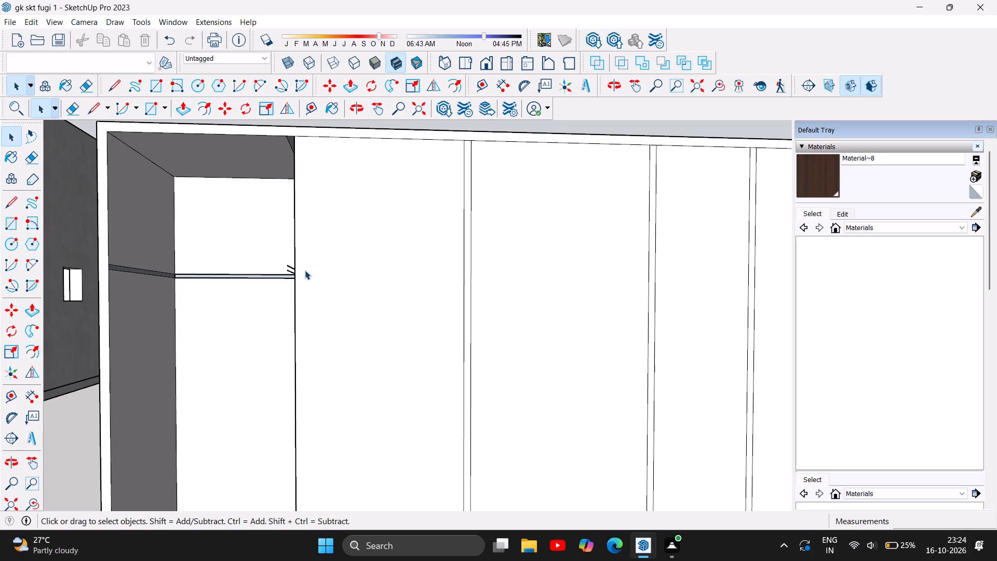
Undo the divider and partition line deletions and the closing of the wardrobe's front, back to the open compartments.
{"action": "key", "text": "ctrl+z"}
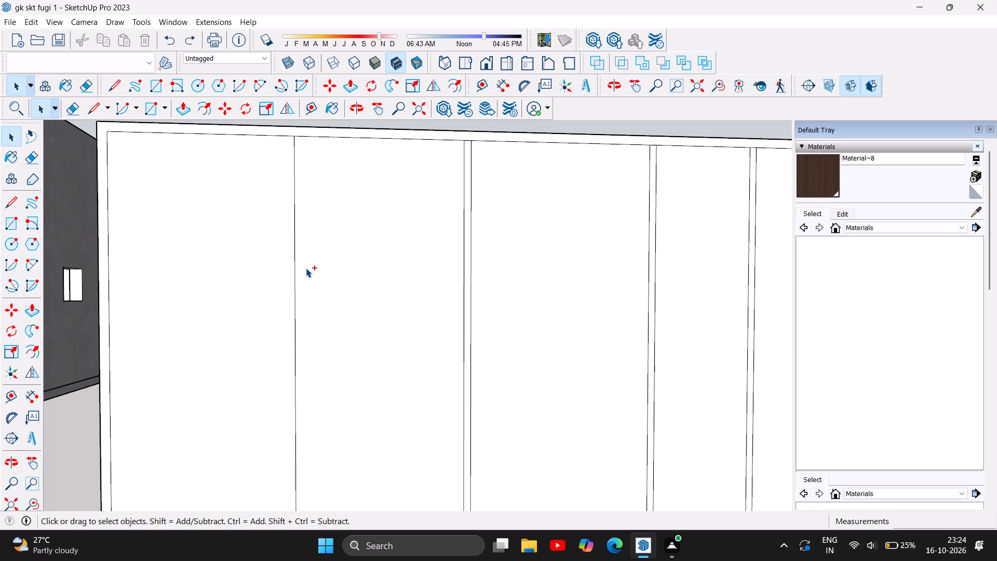
{"action": "key", "text": "ctrl+z"}
{"action": "key", "text": "ctrl+z"}
{"action": "key", "text": "ctrl+z"}
{"action": "key", "text": "ctrl+z"}
{"action": "key", "text": "ctrl+z"}
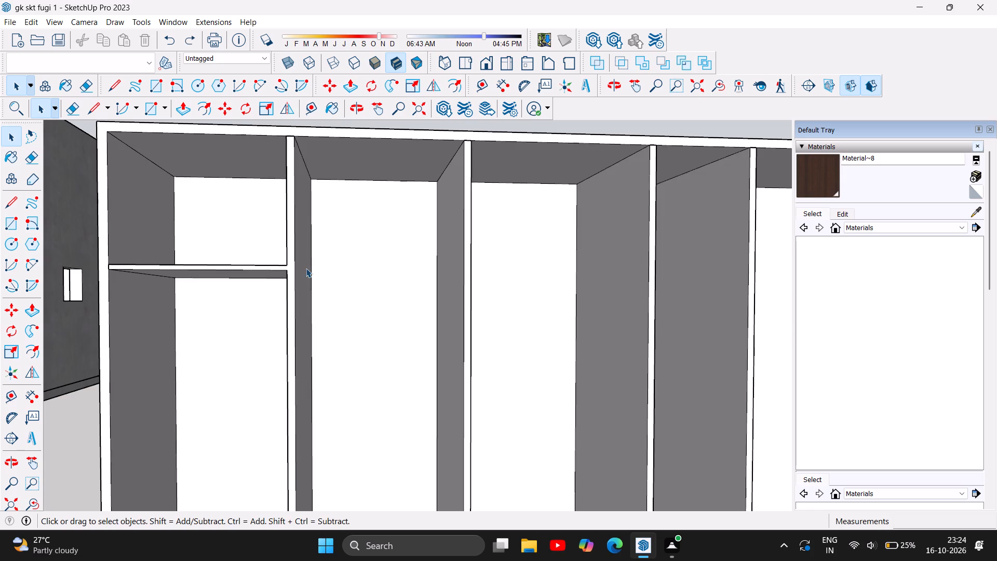
Examine the open wardrobe's outer frame, shelves and the partitions' junctions with the top frame.
{"action": "scroll", "coordinate": [306, 268], "scroll_direction": "down", "scroll_amount": 14}
{"action": "scroll", "coordinate": [299, 363], "scroll_direction": "up", "scroll_amount": 3}
{"action": "scroll", "coordinate": [237, 212], "scroll_direction": "up", "scroll_amount": 4}
{"action": "scroll", "coordinate": [239, 221], "scroll_direction": "down", "scroll_amount": 3}
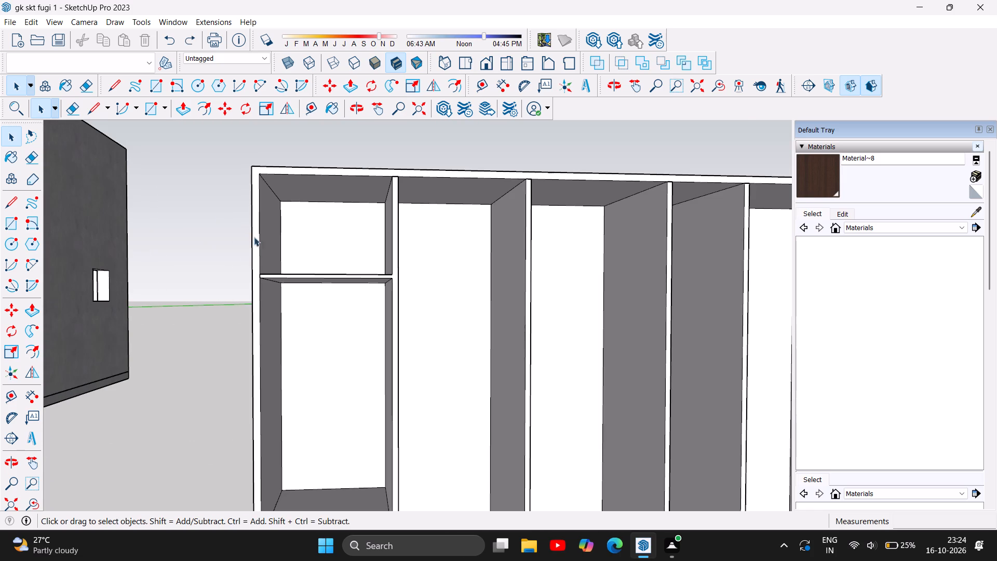
{"action": "scroll", "coordinate": [403, 178], "scroll_direction": "up", "scroll_amount": 2}
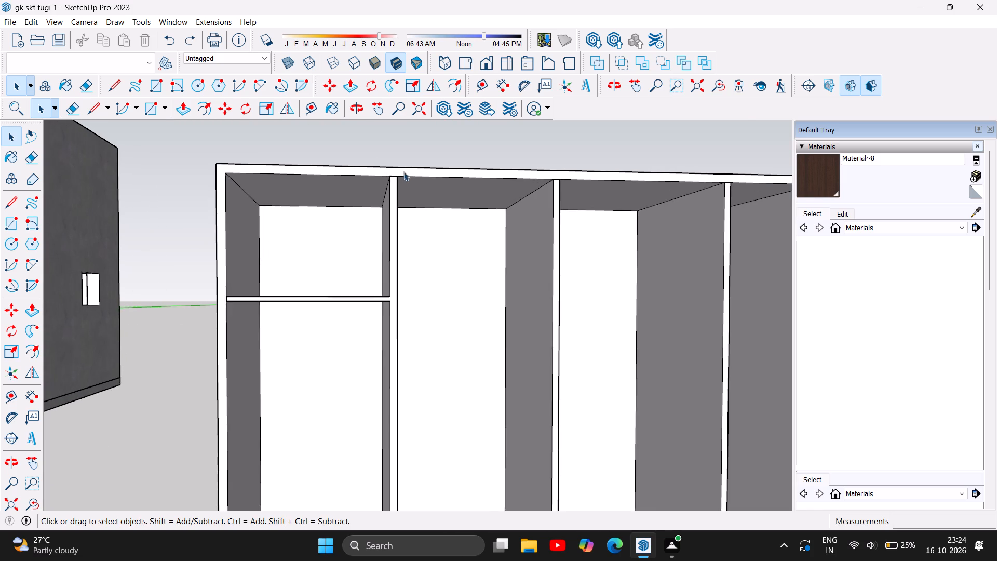
{"action": "scroll", "coordinate": [403, 171], "scroll_direction": "up", "scroll_amount": 5}
{"action": "scroll", "coordinate": [403, 171], "scroll_direction": "down", "scroll_amount": 3}
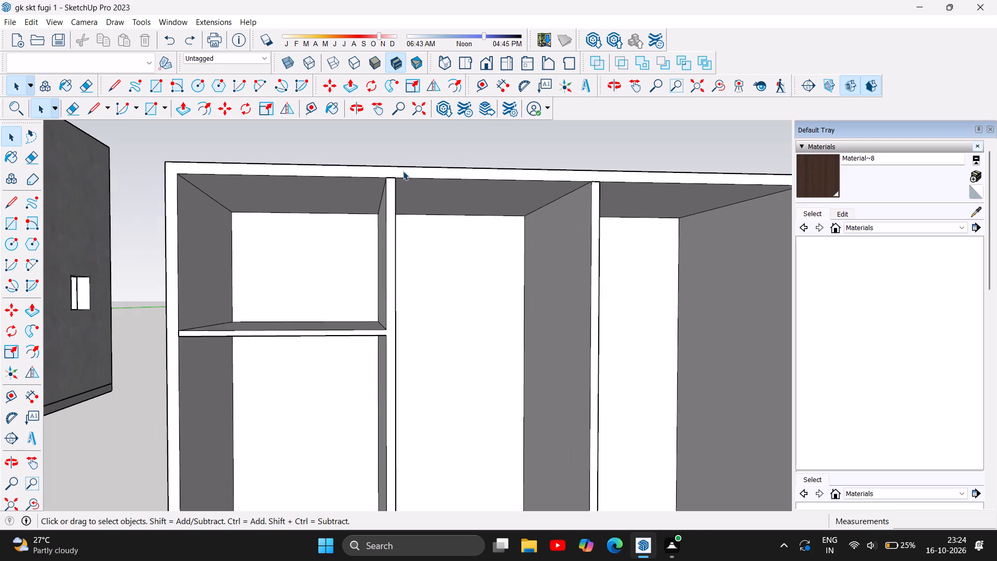
{"action": "scroll", "coordinate": [403, 171], "scroll_direction": "down", "scroll_amount": 12}
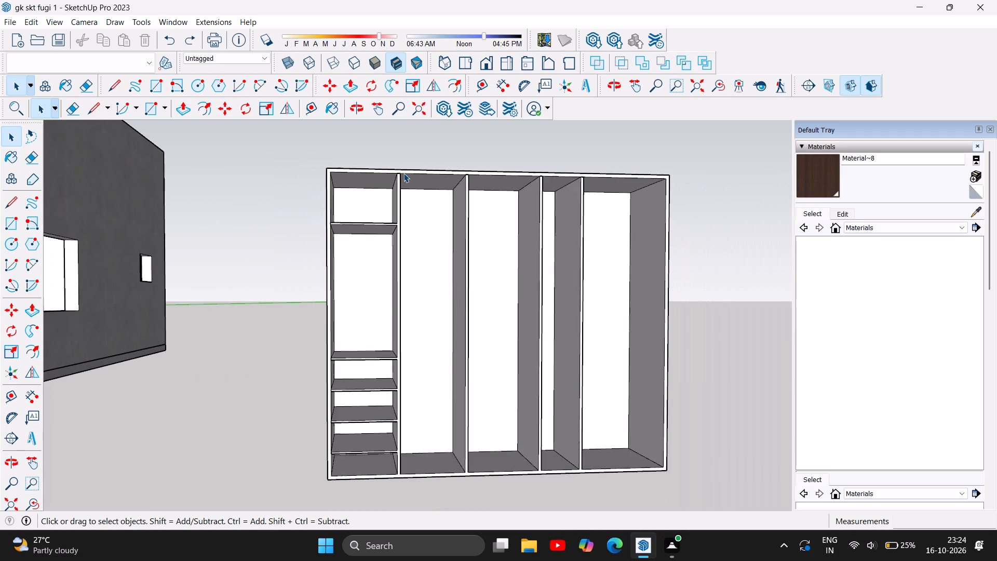
{"action": "scroll", "coordinate": [405, 175], "scroll_direction": "down", "scroll_amount": 2}
Draw a line about 13/16" long across the foot of the partition beside the shelf column, separating it from the bottom frame.
{"action": "scroll", "coordinate": [381, 429], "scroll_direction": "up", "scroll_amount": 8}
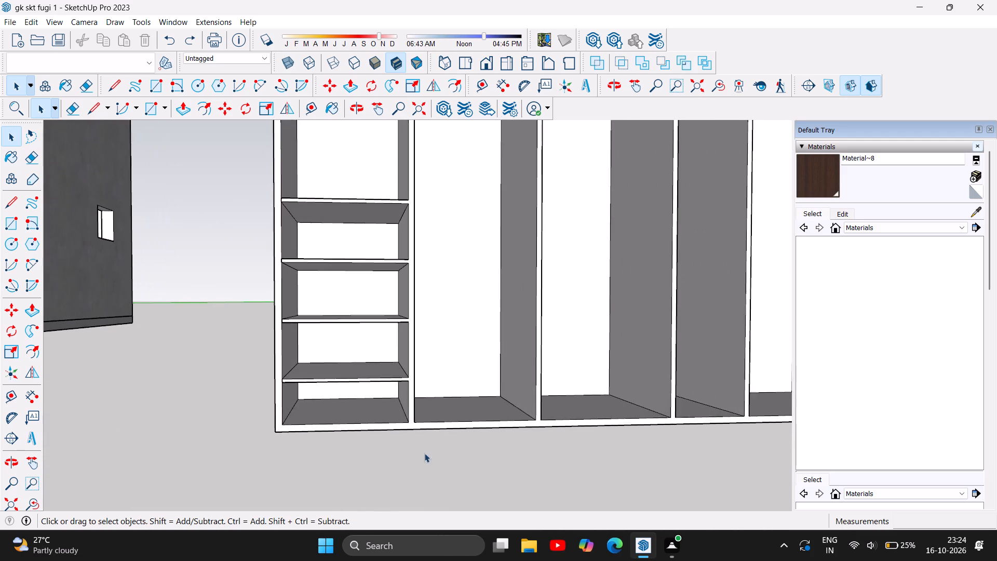
{"action": "scroll", "coordinate": [415, 435], "scroll_direction": "up", "scroll_amount": 10}
{"action": "scroll", "coordinate": [432, 414], "scroll_direction": "down", "scroll_amount": 4}
{"action": "scroll", "coordinate": [143, 409], "scroll_direction": "up", "scroll_amount": 3}
{"action": "scroll", "coordinate": [172, 417], "scroll_direction": "down", "scroll_amount": 3}
{"action": "scroll", "coordinate": [228, 413], "scroll_direction": "down", "scroll_amount": 3}
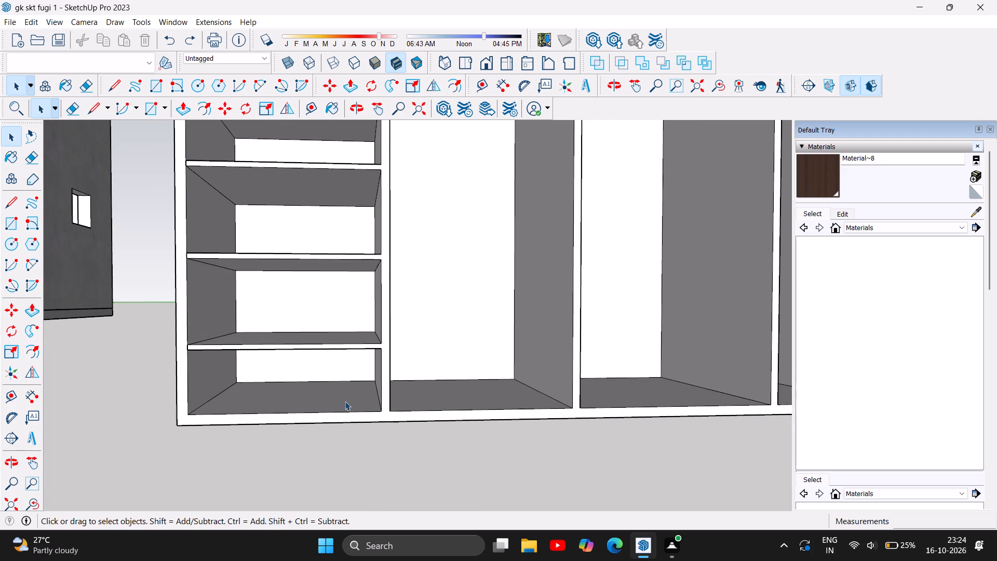
{"action": "scroll", "coordinate": [346, 401], "scroll_direction": "up", "scroll_amount": 1}
{"action": "left_click", "coordinate": [97, 110]}
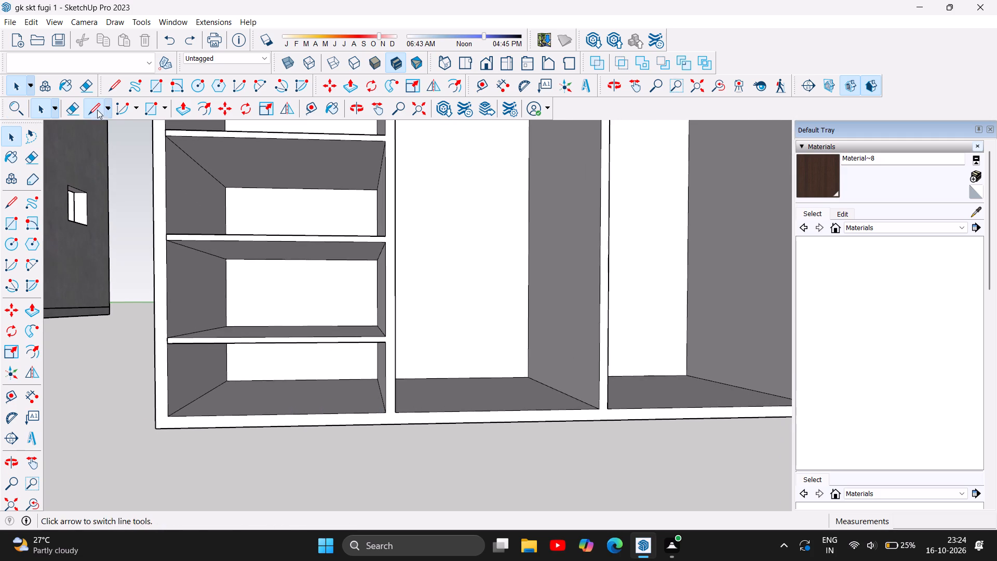
{"action": "scroll", "coordinate": [422, 408], "scroll_direction": "up", "scroll_amount": 5}
{"action": "scroll", "coordinate": [363, 430], "scroll_direction": "up", "scroll_amount": 5}
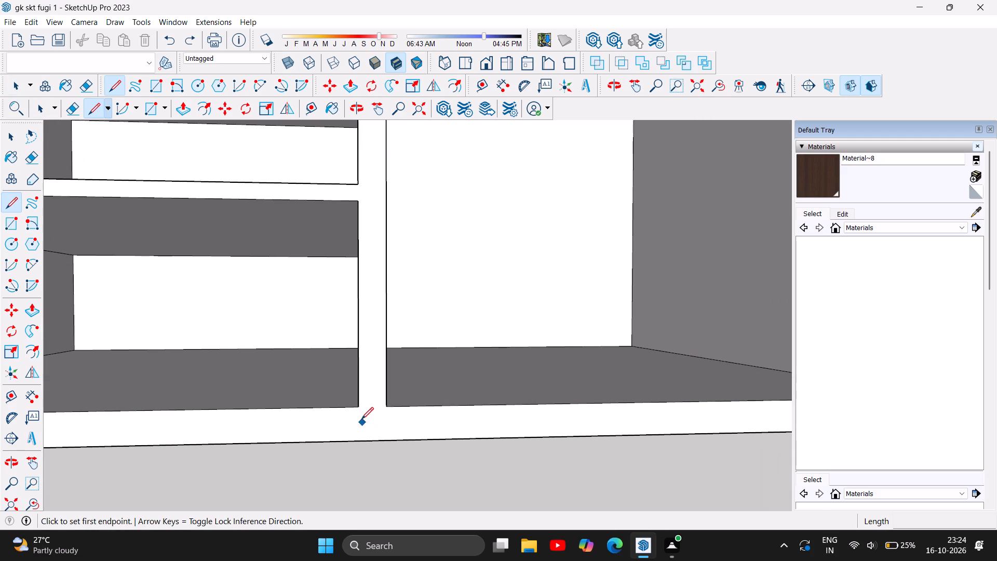
{"action": "left_click", "coordinate": [361, 407]}
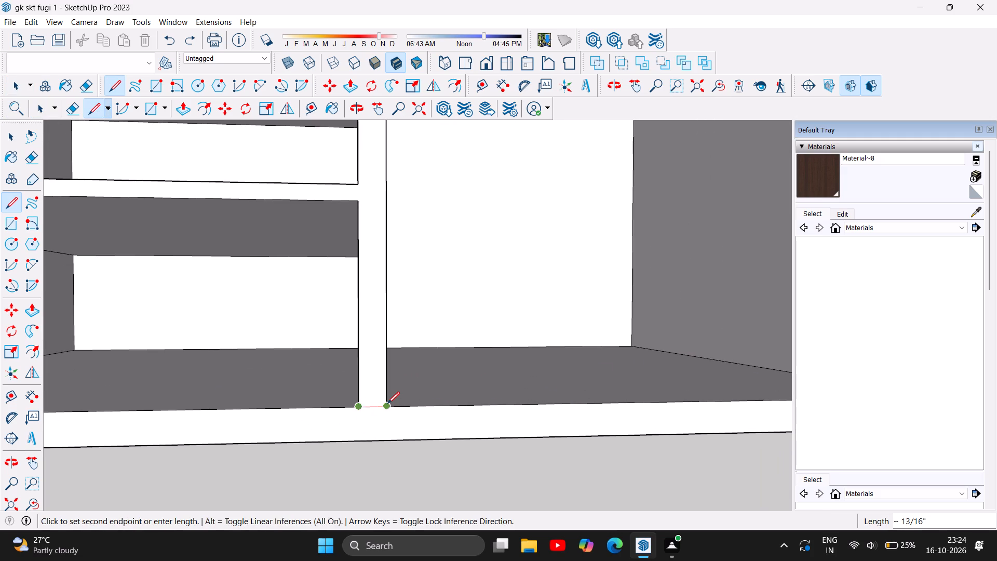
{"action": "left_click", "coordinate": [387, 404]}
Draw a line about 3/4" long across the foot of the partition between the first and second full-height compartments.
{"action": "scroll", "coordinate": [165, 450], "scroll_direction": "down", "scroll_amount": 11}
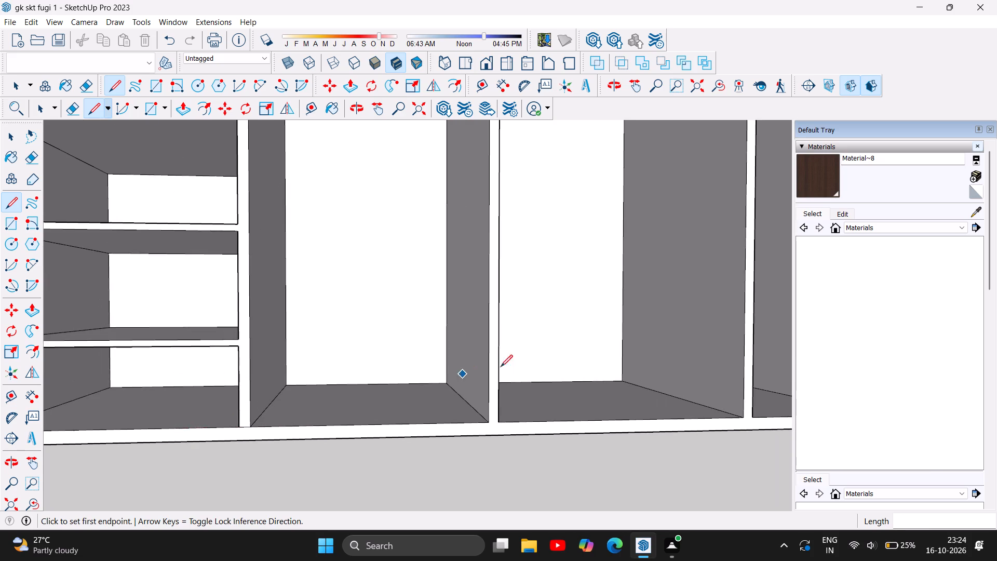
{"action": "scroll", "coordinate": [546, 397], "scroll_direction": "up", "scroll_amount": 4}
{"action": "scroll", "coordinate": [515, 443], "scroll_direction": "up", "scroll_amount": 3}
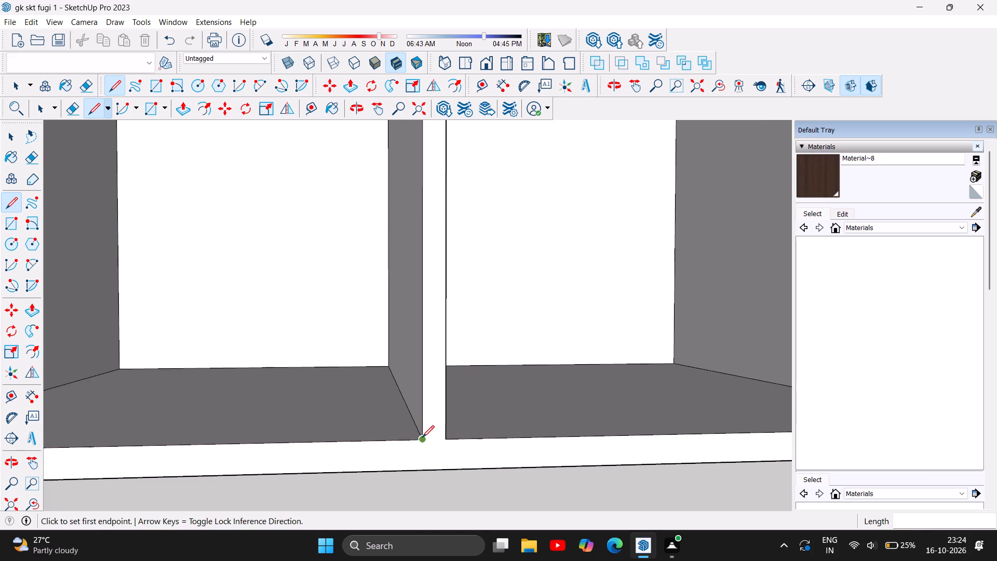
{"action": "left_click", "coordinate": [422, 437]}
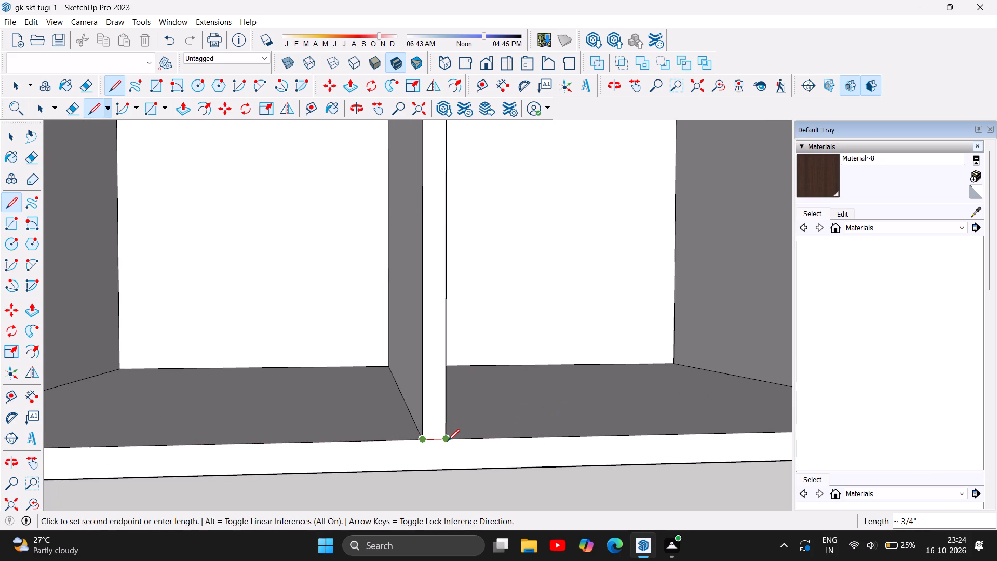
{"action": "left_click", "coordinate": [448, 441]}
Draw a line about 3/4" long across the foot of the partition between the second full-height compartment and the narrow one.
{"action": "scroll", "coordinate": [195, 405], "scroll_direction": "down", "scroll_amount": 11}
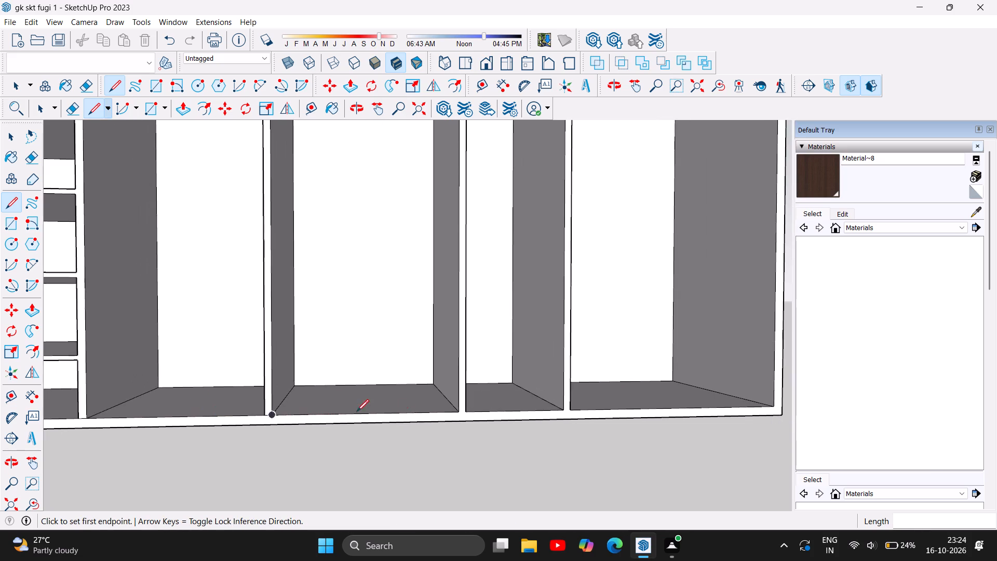
{"action": "scroll", "coordinate": [478, 405], "scroll_direction": "up", "scroll_amount": 10}
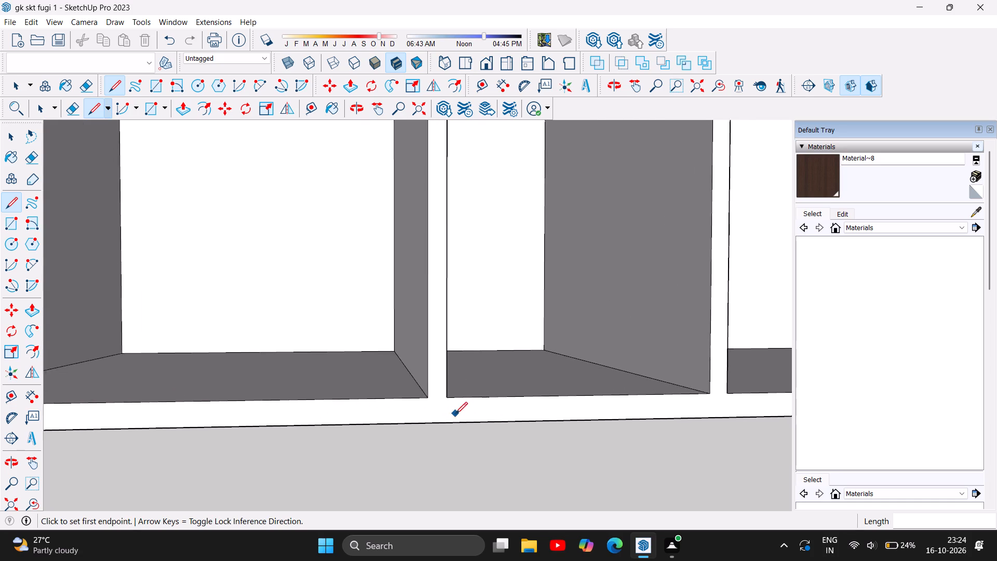
{"action": "scroll", "coordinate": [455, 414], "scroll_direction": "up", "scroll_amount": 3}
{"action": "left_click", "coordinate": [416, 396]}
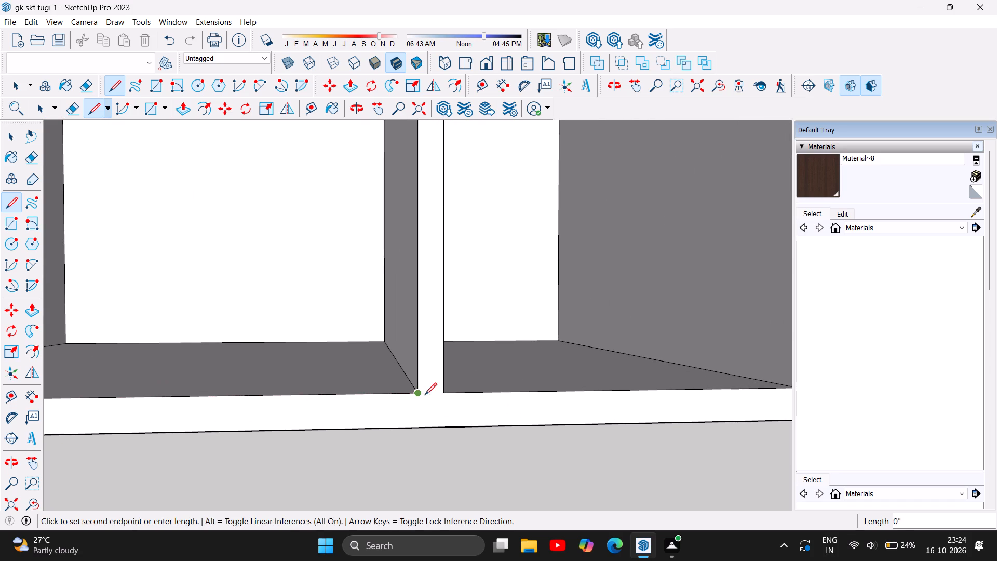
{"action": "left_click", "coordinate": [445, 392]}
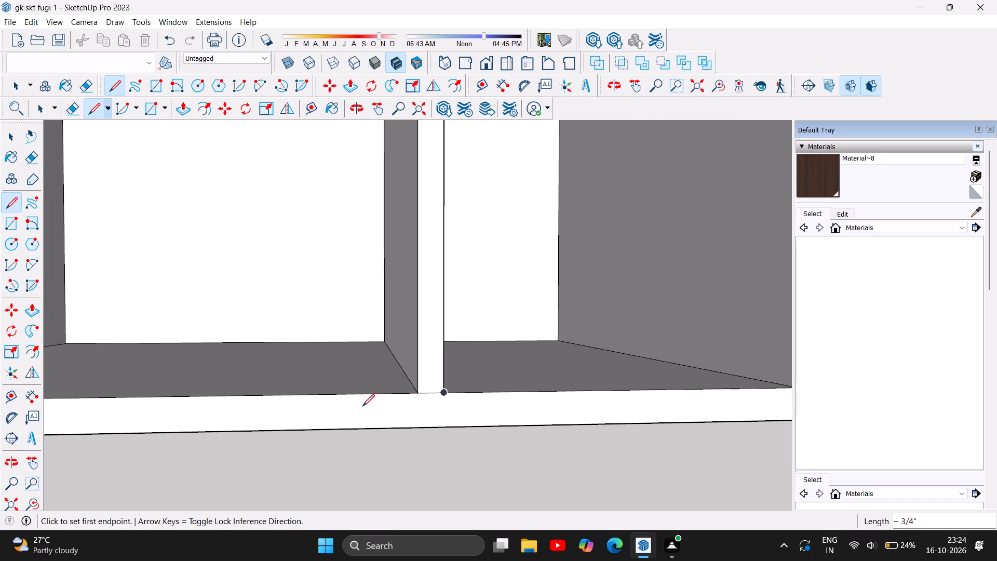
Draw a line 3/4" long across the foot of the partition between the narrow compartment and the last wide one.
{"action": "scroll", "coordinate": [228, 413], "scroll_direction": "down", "scroll_amount": 12}
{"action": "scroll", "coordinate": [435, 404], "scroll_direction": "up", "scroll_amount": 5}
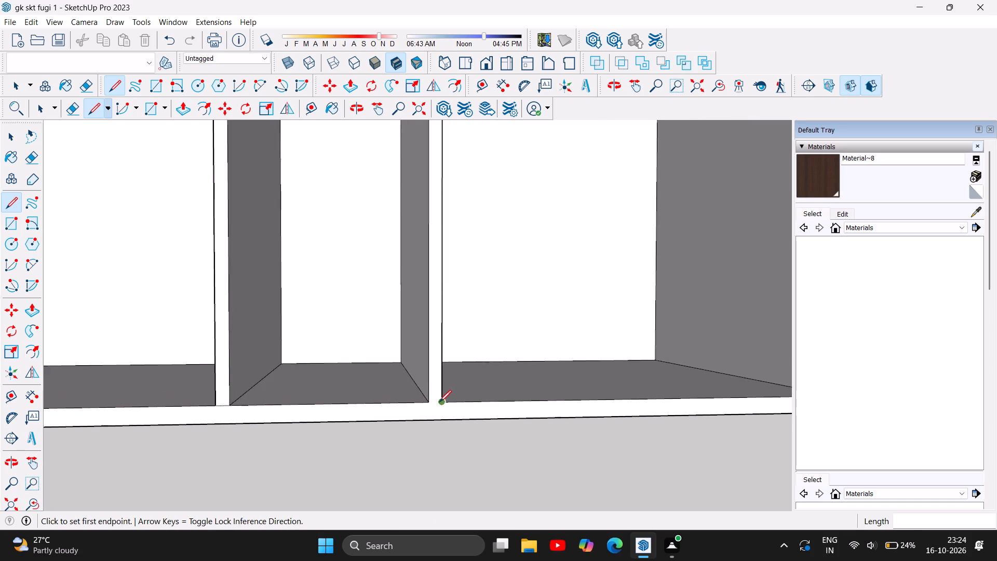
{"action": "scroll", "coordinate": [440, 402], "scroll_direction": "up", "scroll_amount": 6}
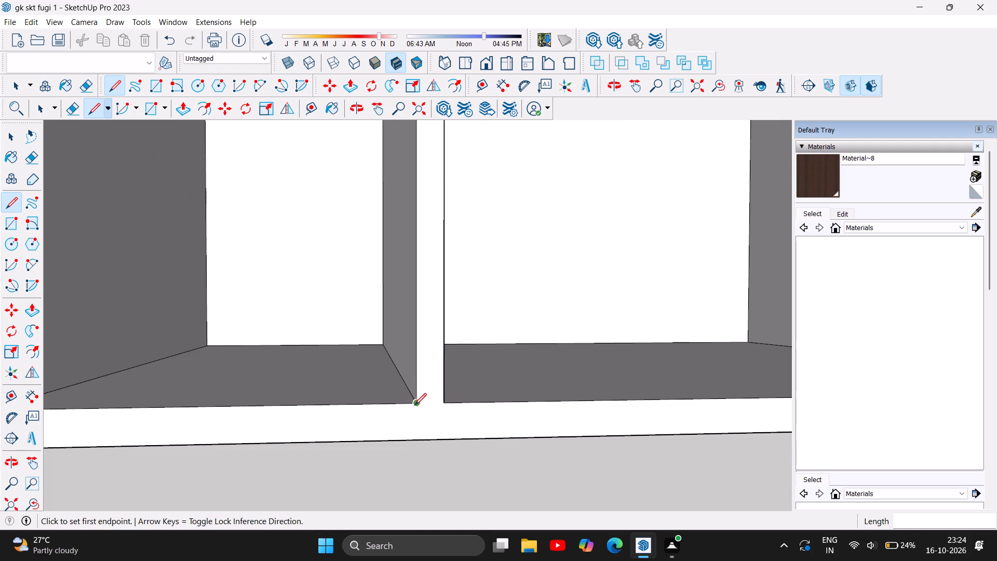
{"action": "left_click", "coordinate": [414, 405]}
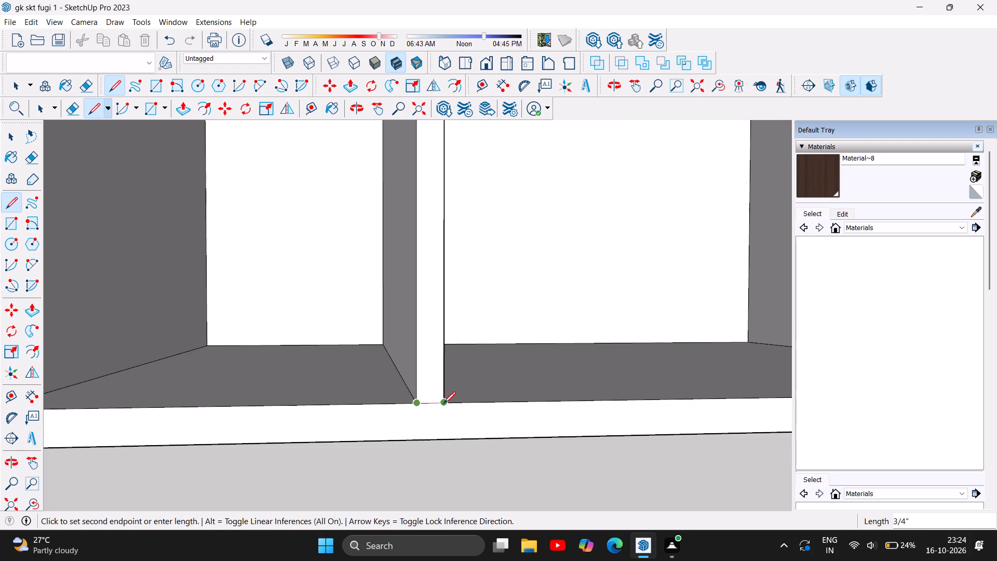
{"action": "left_click", "coordinate": [443, 404]}
Draw a line about 1" long across the foot of the outer side frame beside the last wide compartment, separating it from the bottom frame.
{"action": "scroll", "coordinate": [172, 428], "scroll_direction": "down", "scroll_amount": 11}
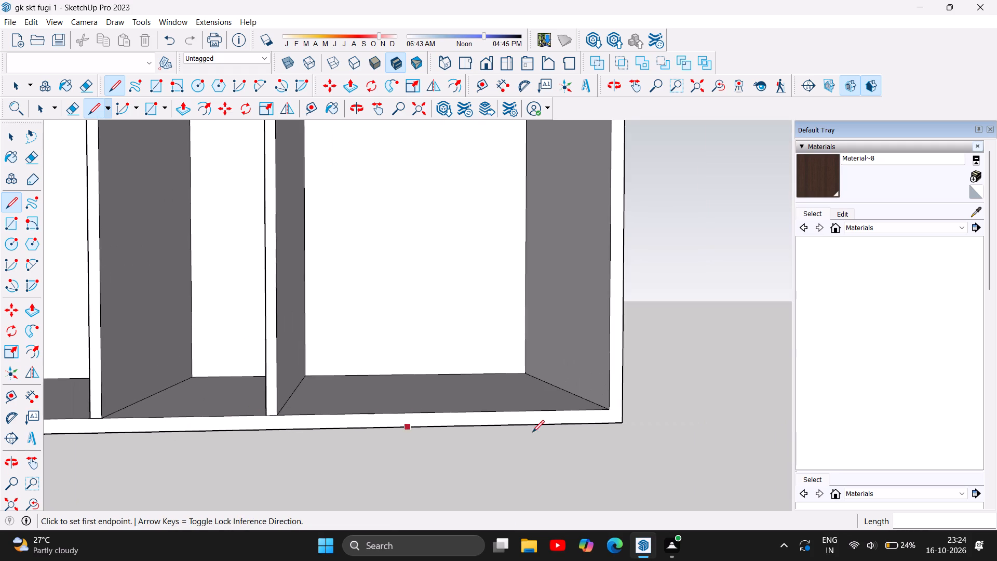
{"action": "scroll", "coordinate": [638, 409], "scroll_direction": "up", "scroll_amount": 9}
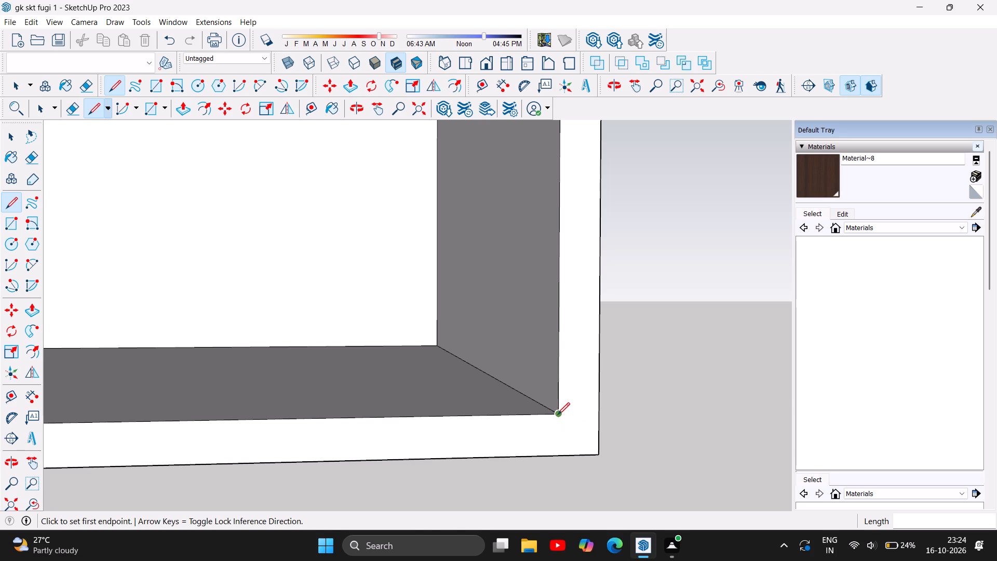
{"action": "left_click", "coordinate": [558, 415]}
{"action": "left_click", "coordinate": [601, 413]}
Examine the wardrobe's top frame, its upper corners and the partitions' upper ends across the whole front.
{"action": "scroll", "coordinate": [584, 438], "scroll_direction": "down", "scroll_amount": 7}
{"action": "scroll", "coordinate": [347, 510], "scroll_direction": "down", "scroll_amount": 7}
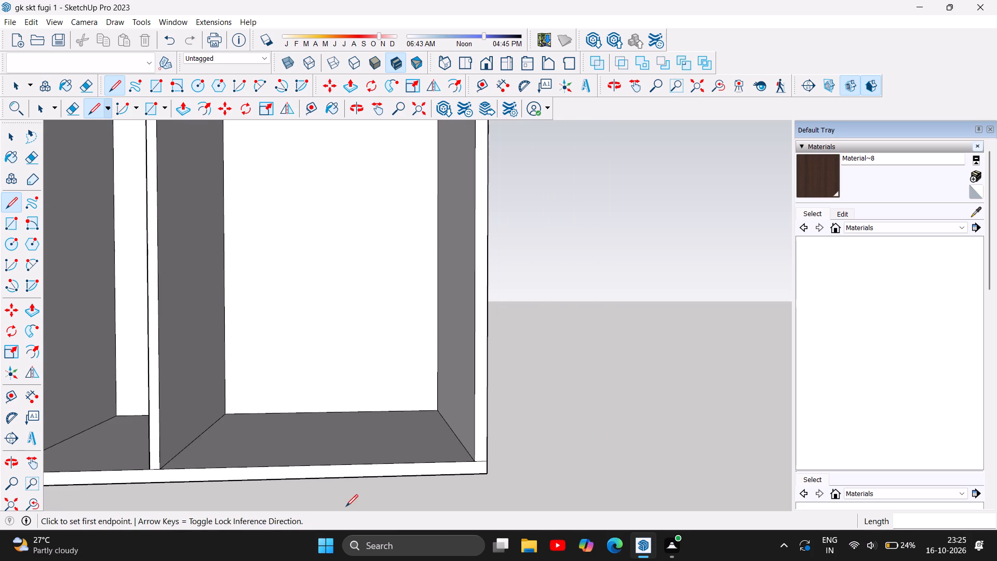
{"action": "scroll", "coordinate": [456, 470], "scroll_direction": "down", "scroll_amount": 13}
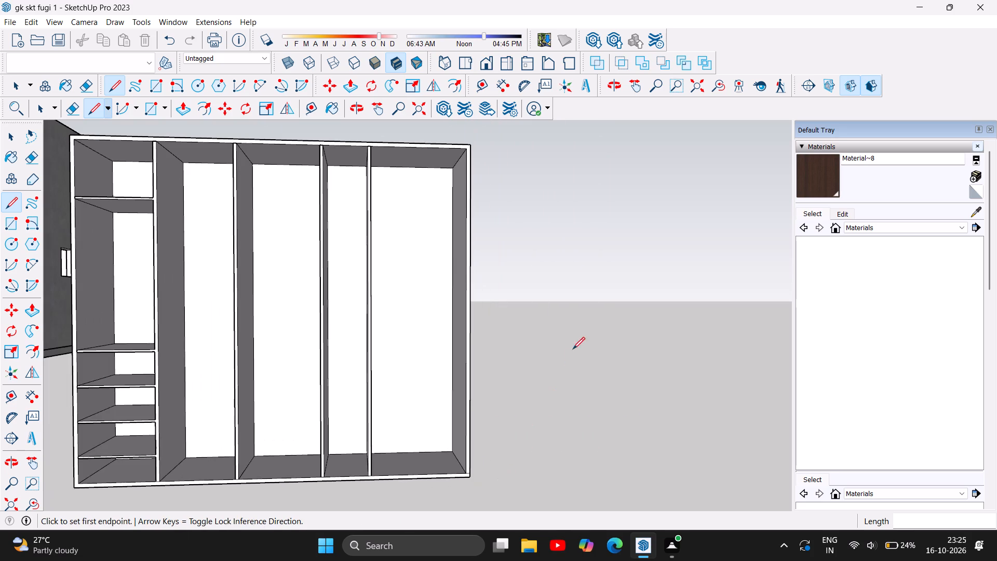
{"action": "scroll", "coordinate": [480, 137], "scroll_direction": "up", "scroll_amount": 3}
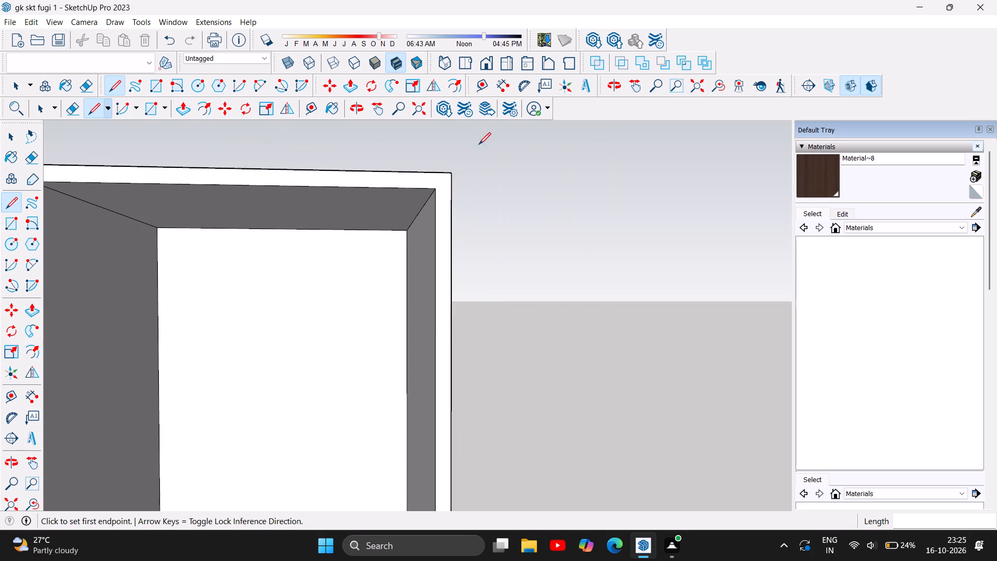
{"action": "scroll", "coordinate": [508, 206], "scroll_direction": "down", "scroll_amount": 5}
{"action": "scroll", "coordinate": [433, 199], "scroll_direction": "up", "scroll_amount": 5}
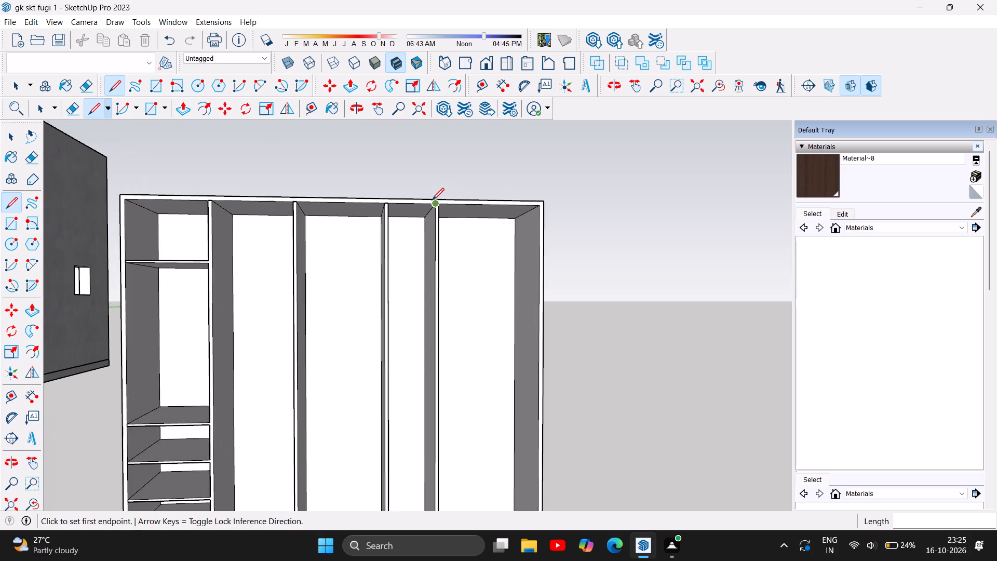
{"action": "scroll", "coordinate": [432, 198], "scroll_direction": "up", "scroll_amount": 7}
{"action": "scroll", "coordinate": [564, 225], "scroll_direction": "down", "scroll_amount": 8}
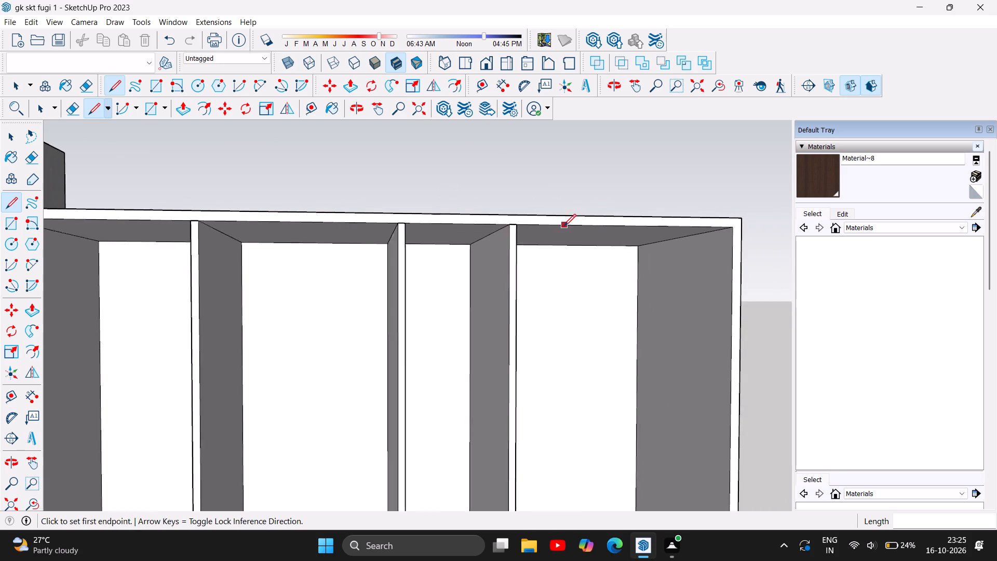
{"action": "scroll", "coordinate": [564, 226], "scroll_direction": "down", "scroll_amount": 2}
{"action": "scroll", "coordinate": [511, 219], "scroll_direction": "down", "scroll_amount": 5}
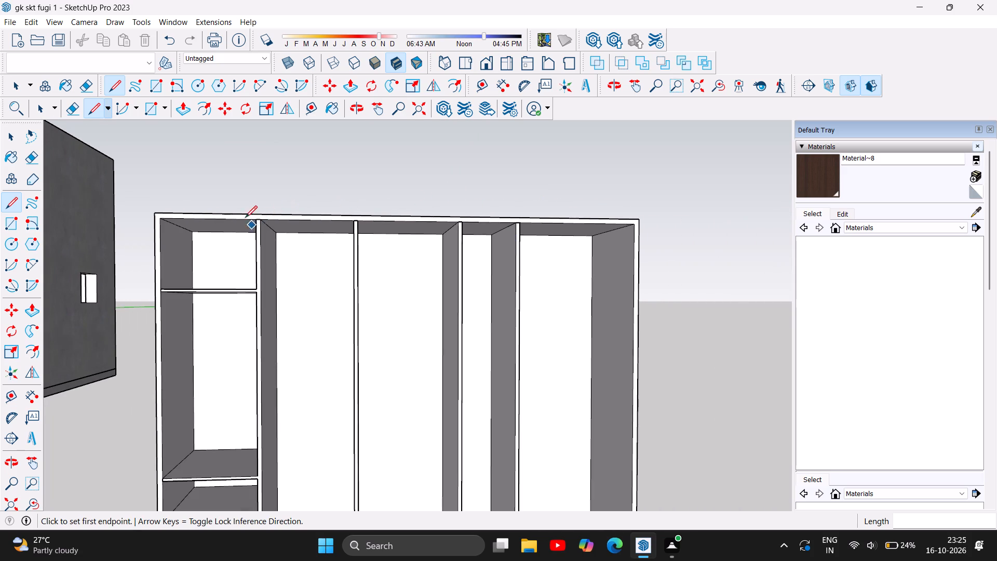
{"action": "scroll", "coordinate": [242, 215], "scroll_direction": "up", "scroll_amount": 6}
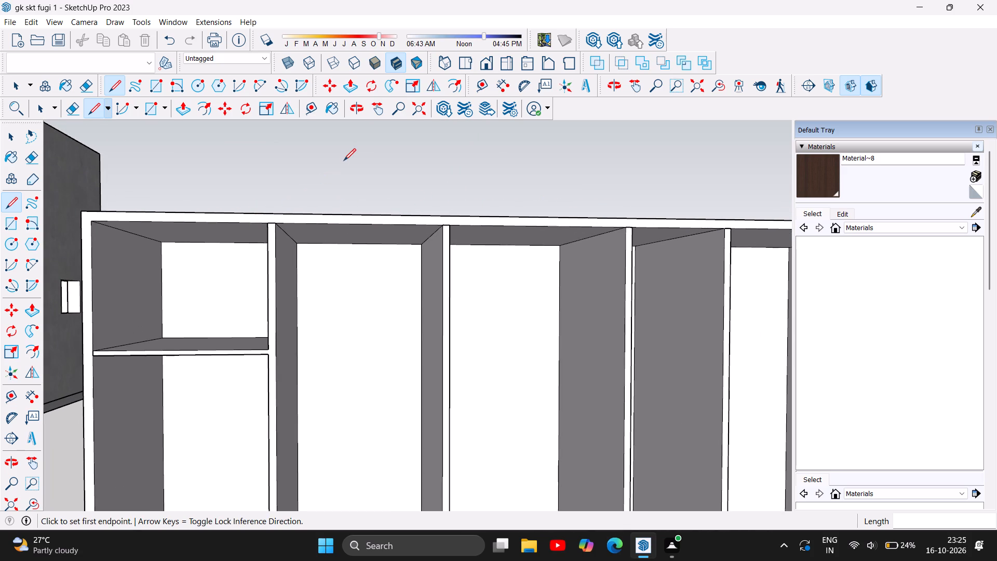
{"action": "scroll", "coordinate": [346, 158], "scroll_direction": "down", "scroll_amount": 4}
{"action": "scroll", "coordinate": [335, 172], "scroll_direction": "up", "scroll_amount": 6}
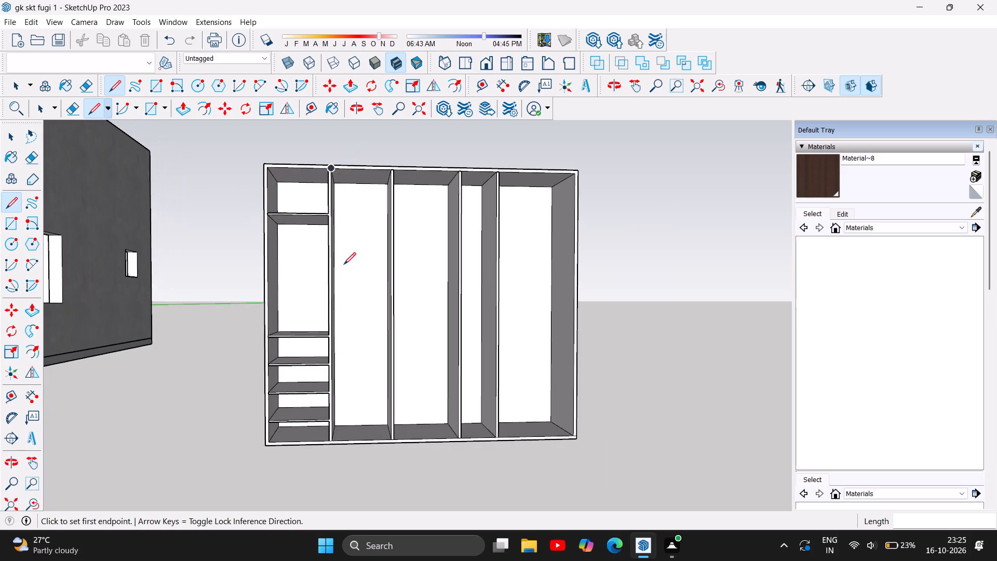
{"action": "scroll", "coordinate": [333, 298], "scroll_direction": "up", "scroll_amount": 2}
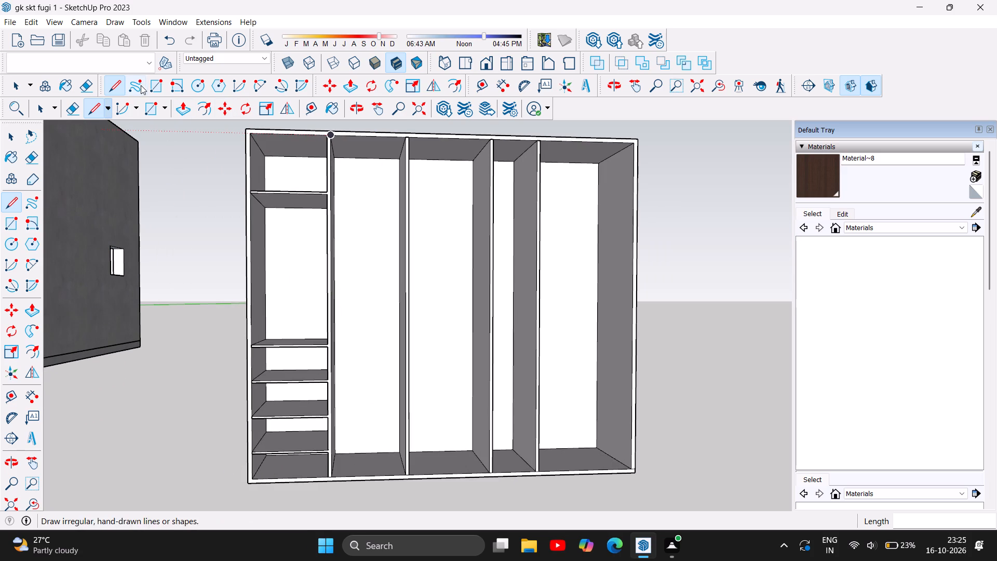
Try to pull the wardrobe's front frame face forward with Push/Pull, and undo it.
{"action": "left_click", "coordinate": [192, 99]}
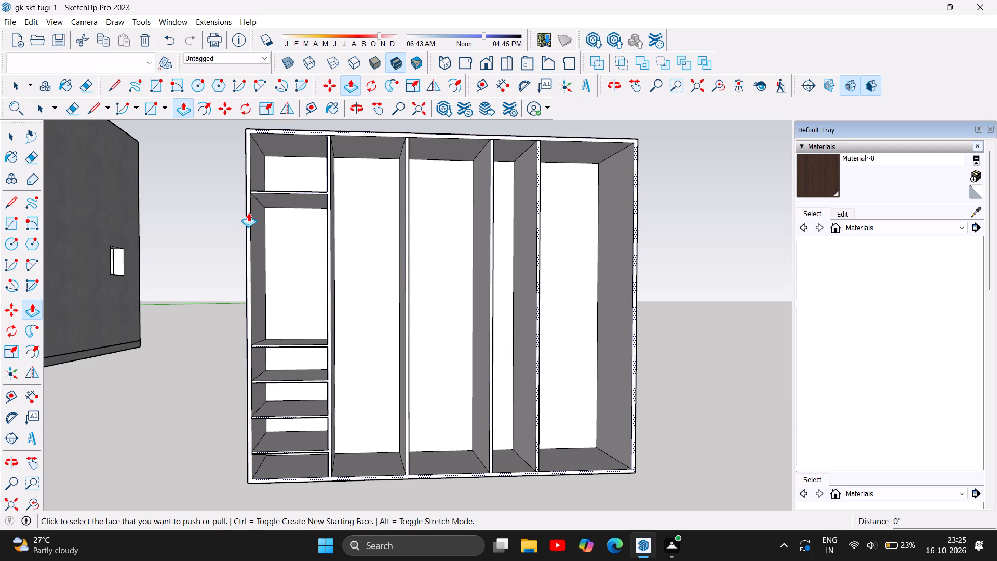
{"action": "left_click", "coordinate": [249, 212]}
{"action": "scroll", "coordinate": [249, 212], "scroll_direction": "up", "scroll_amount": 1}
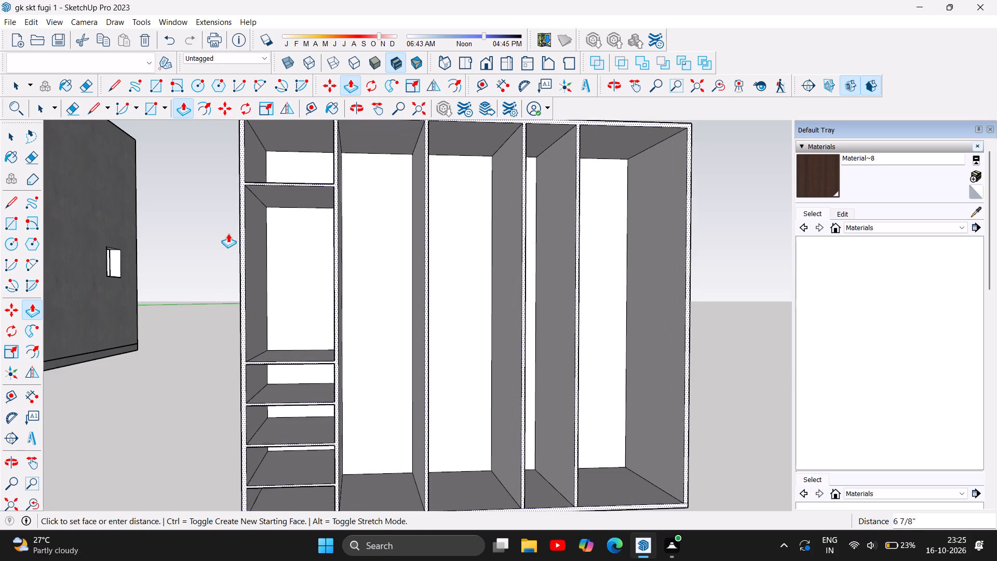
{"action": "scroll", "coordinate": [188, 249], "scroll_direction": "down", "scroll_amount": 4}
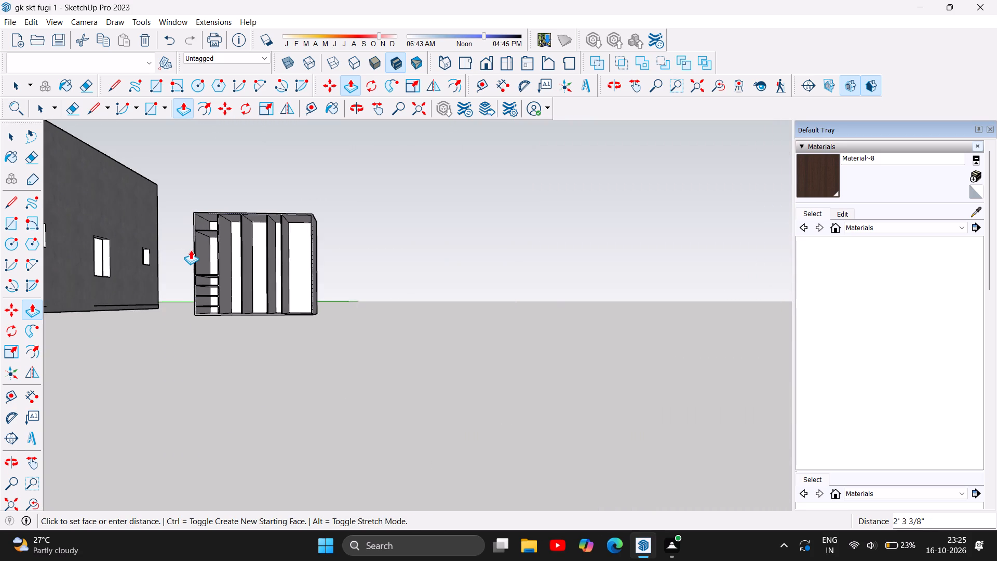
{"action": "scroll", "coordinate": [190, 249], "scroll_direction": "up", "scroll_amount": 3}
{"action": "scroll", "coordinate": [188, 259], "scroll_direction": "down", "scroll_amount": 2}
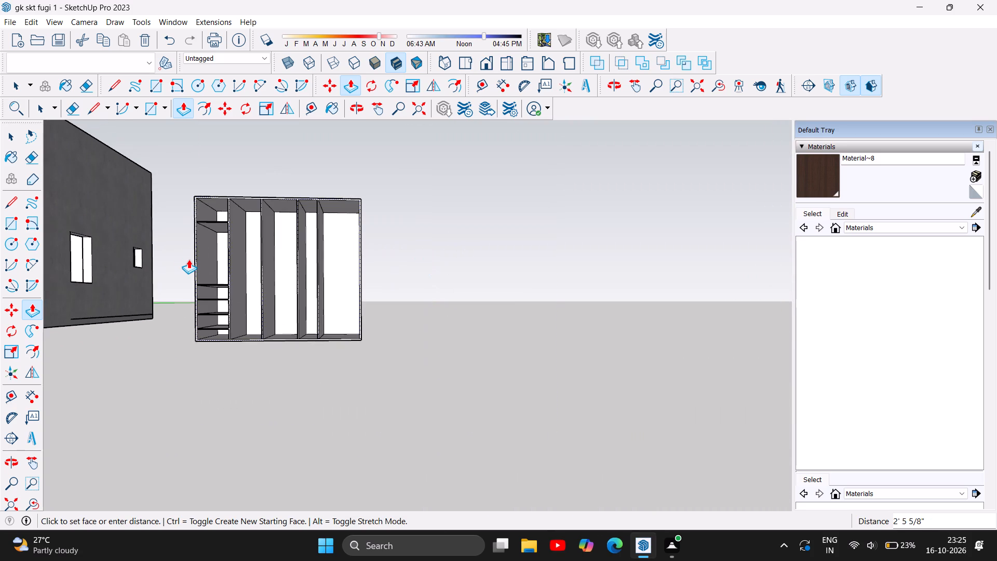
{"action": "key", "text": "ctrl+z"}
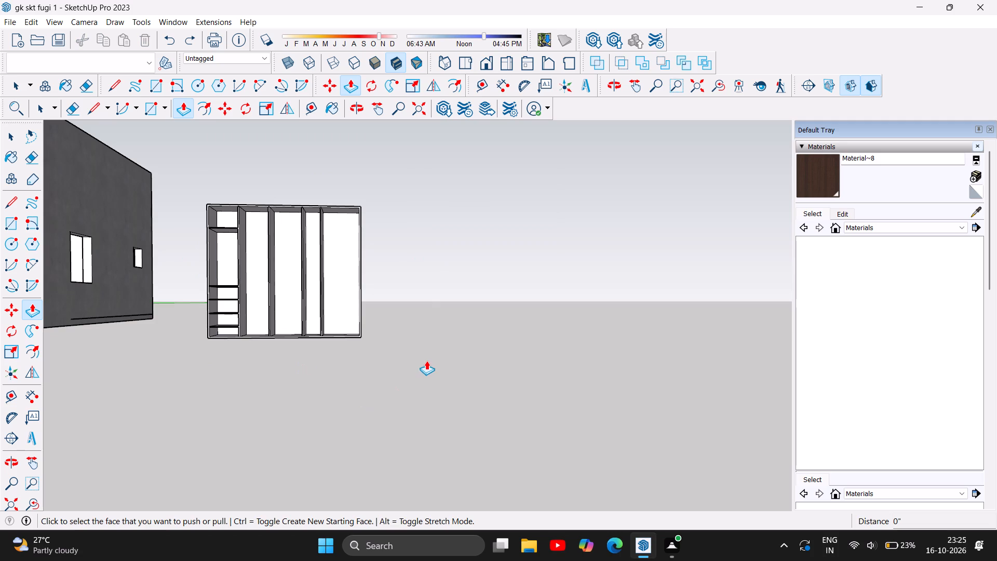
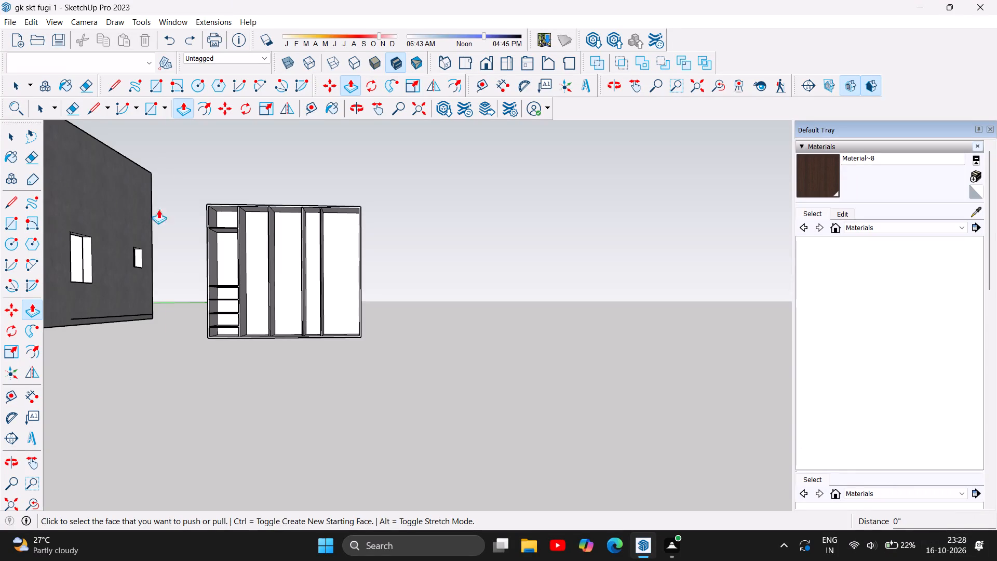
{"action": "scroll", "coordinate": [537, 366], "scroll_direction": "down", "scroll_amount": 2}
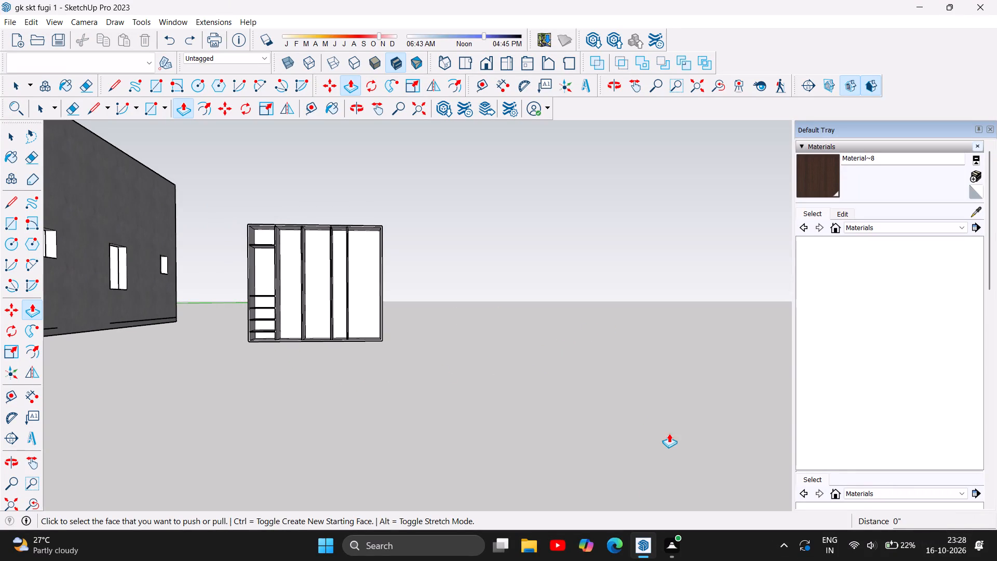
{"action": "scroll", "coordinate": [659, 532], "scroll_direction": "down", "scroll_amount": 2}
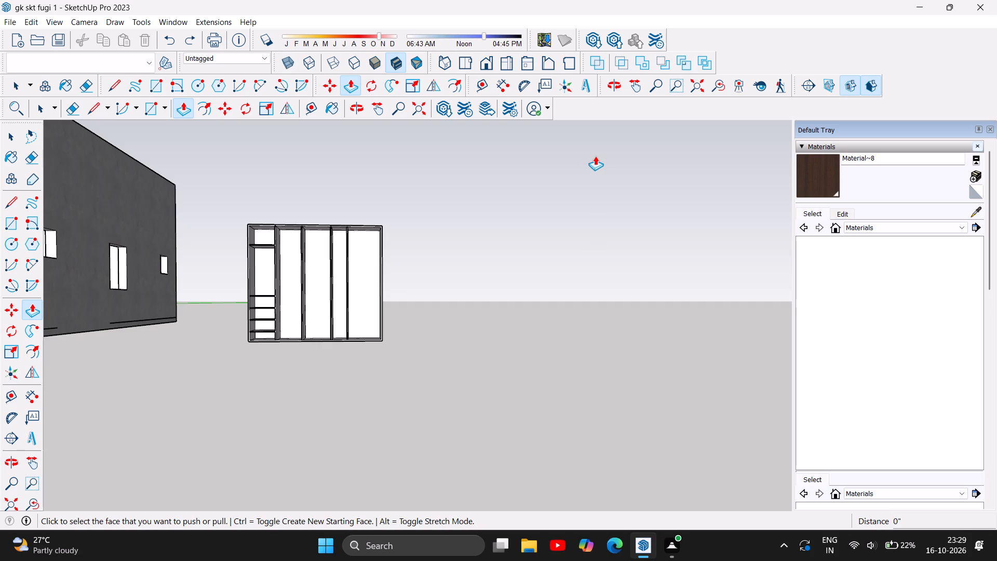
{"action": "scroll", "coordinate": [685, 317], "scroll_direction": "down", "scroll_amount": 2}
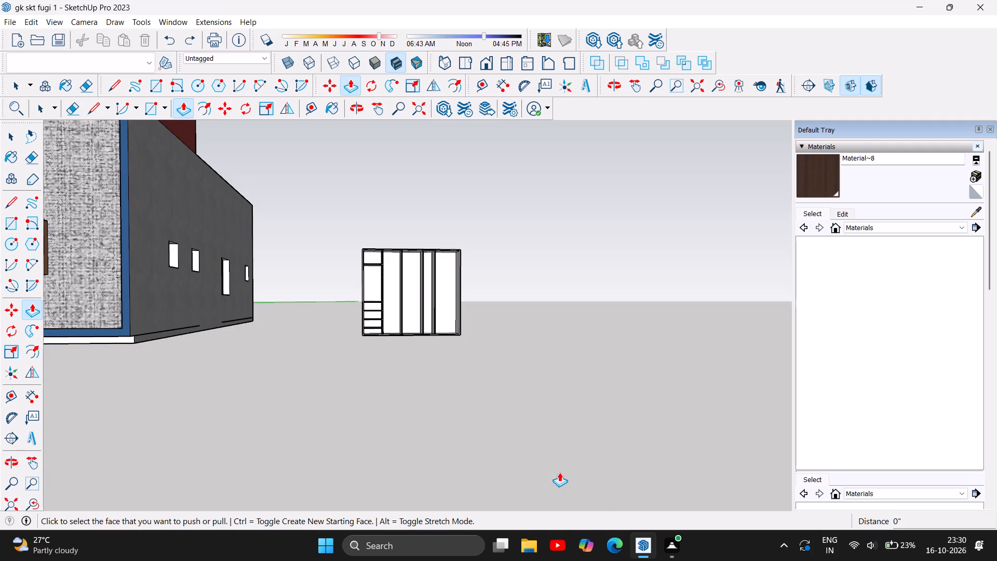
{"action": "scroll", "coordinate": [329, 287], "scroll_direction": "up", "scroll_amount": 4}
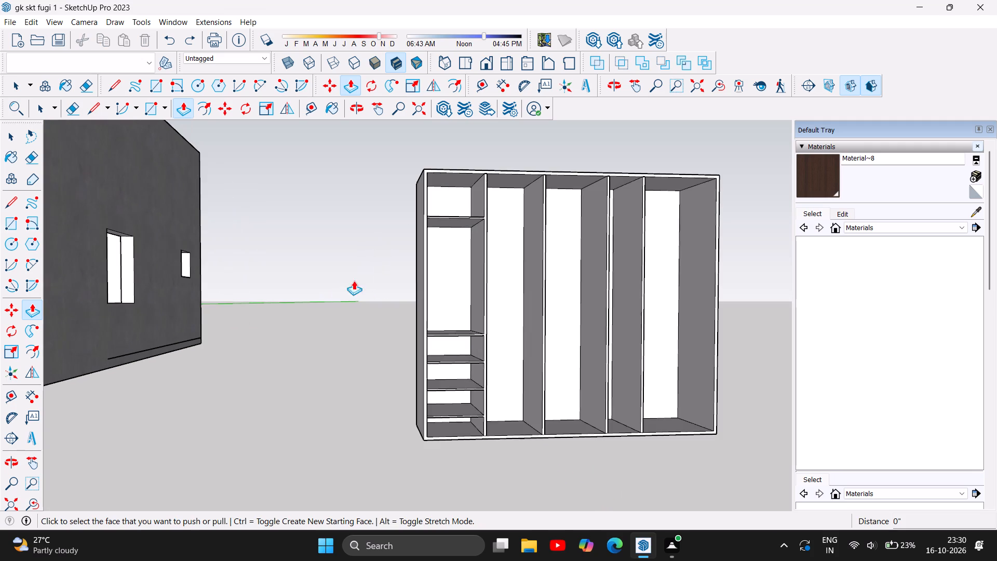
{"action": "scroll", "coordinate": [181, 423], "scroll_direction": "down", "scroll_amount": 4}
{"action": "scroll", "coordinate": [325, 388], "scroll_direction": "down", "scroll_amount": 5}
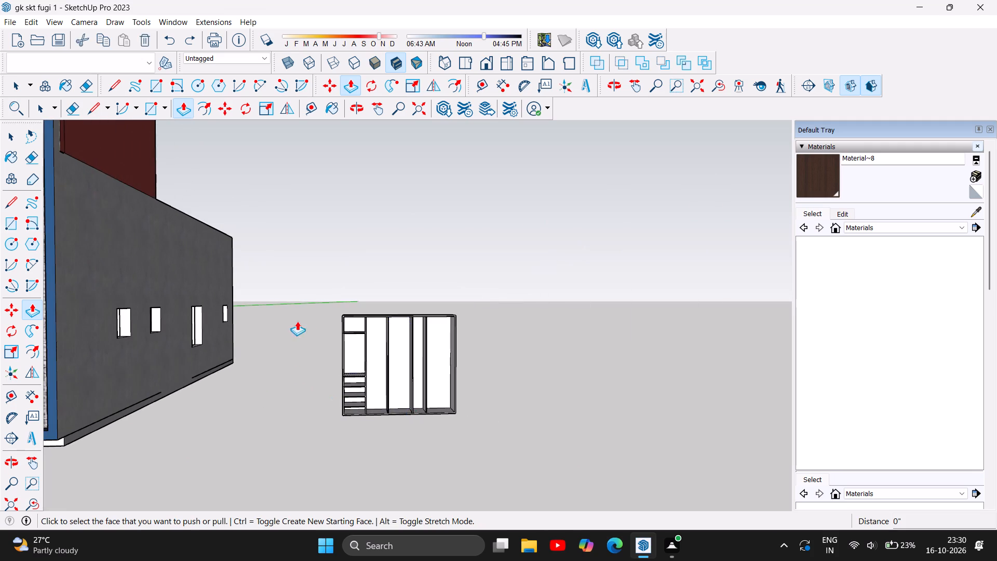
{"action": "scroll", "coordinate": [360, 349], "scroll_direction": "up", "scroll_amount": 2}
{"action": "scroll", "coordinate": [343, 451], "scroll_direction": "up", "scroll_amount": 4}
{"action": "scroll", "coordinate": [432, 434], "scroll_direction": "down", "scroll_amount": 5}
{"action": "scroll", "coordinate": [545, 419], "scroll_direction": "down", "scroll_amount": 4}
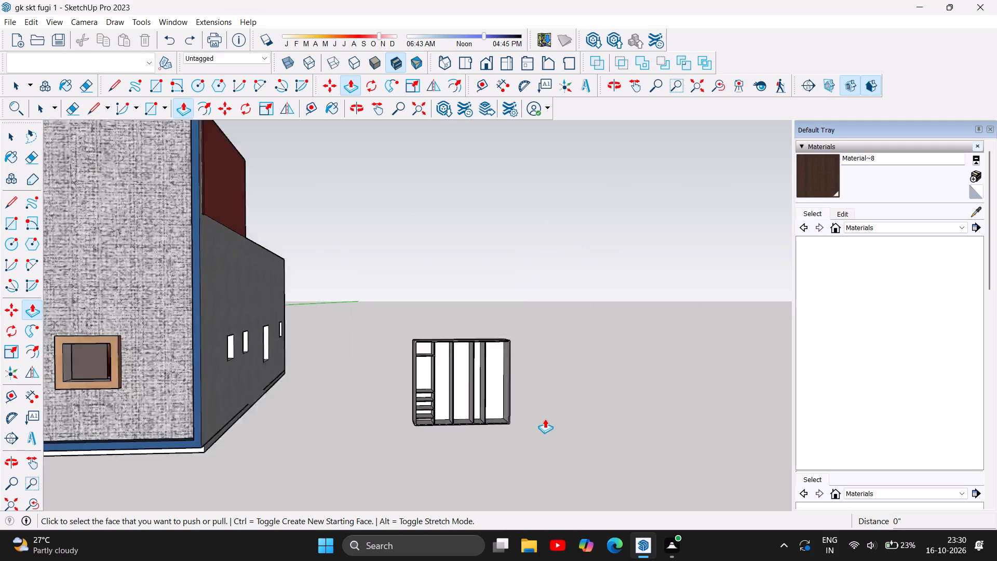
Examine the whole building's exterior from all sides, checking the walls and their window openings.
{"action": "scroll", "coordinate": [545, 419], "scroll_direction": "down", "scroll_amount": 14}
{"action": "scroll", "coordinate": [482, 453], "scroll_direction": "up", "scroll_amount": 3}
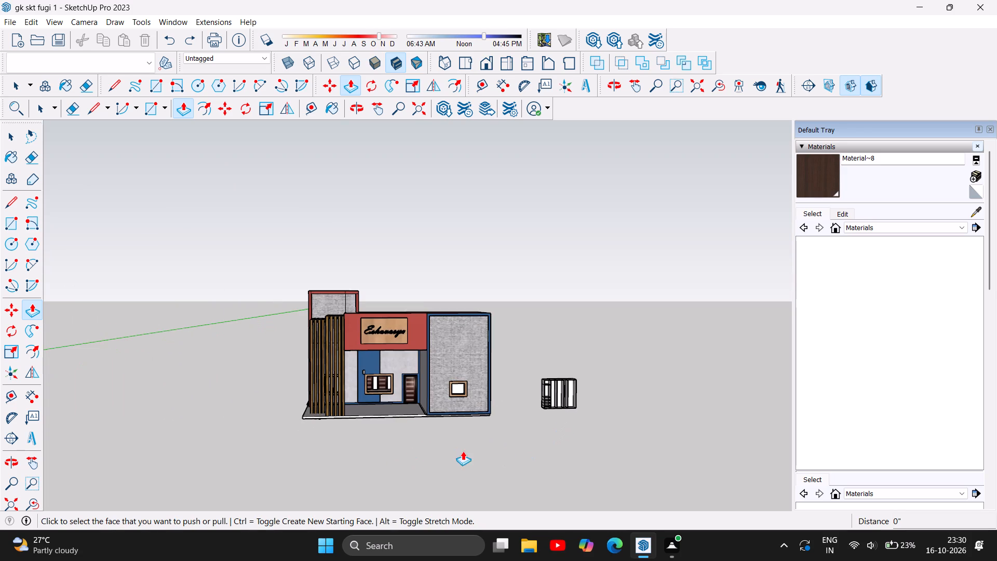
{"action": "left_click", "coordinate": [14, 131]}
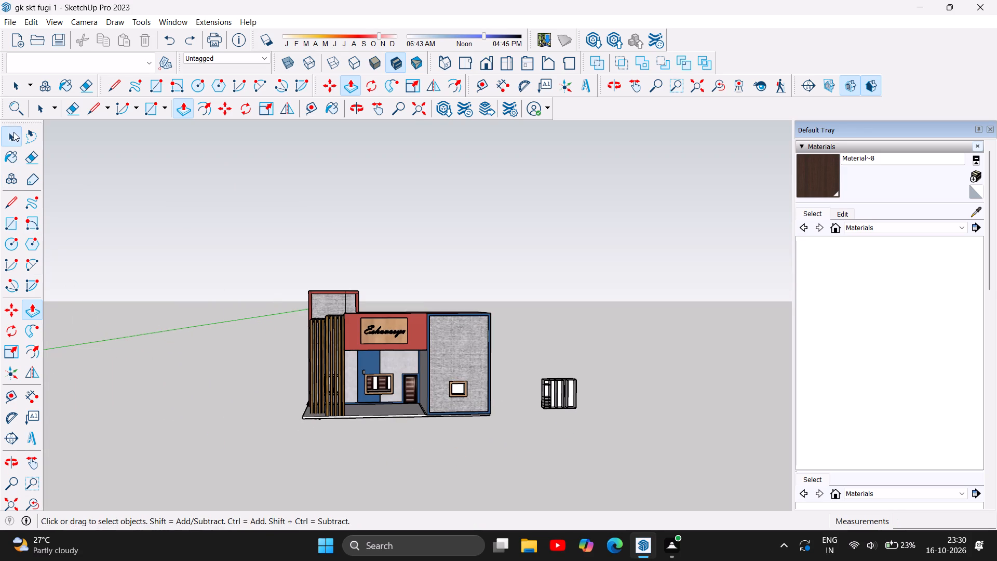
{"action": "left_click", "coordinate": [351, 112]}
{"action": "left_click_drag", "start_coordinate": [192, 433], "coordinate": [633, 416]}
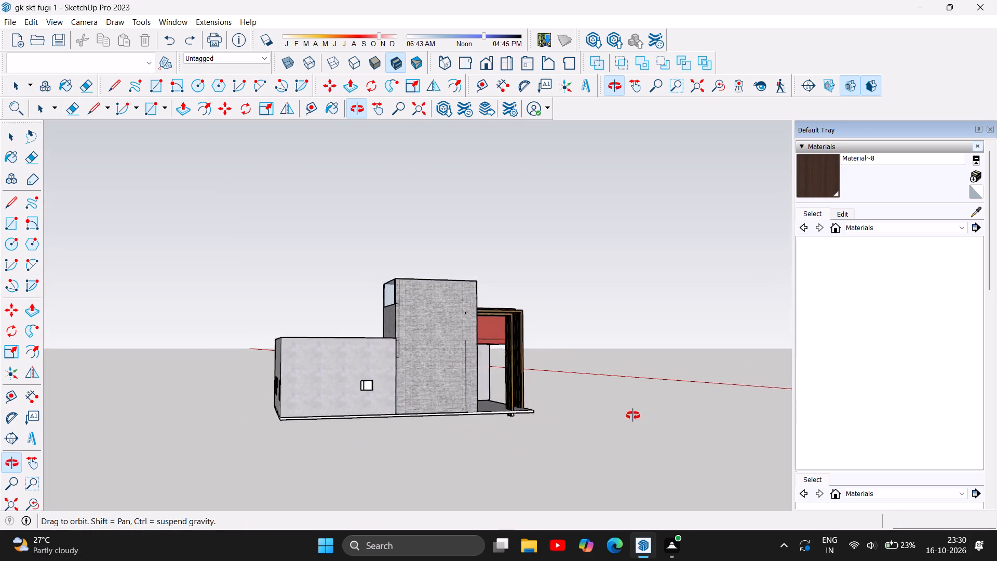
{"action": "left_click_drag", "start_coordinate": [633, 416], "coordinate": [699, 440]}
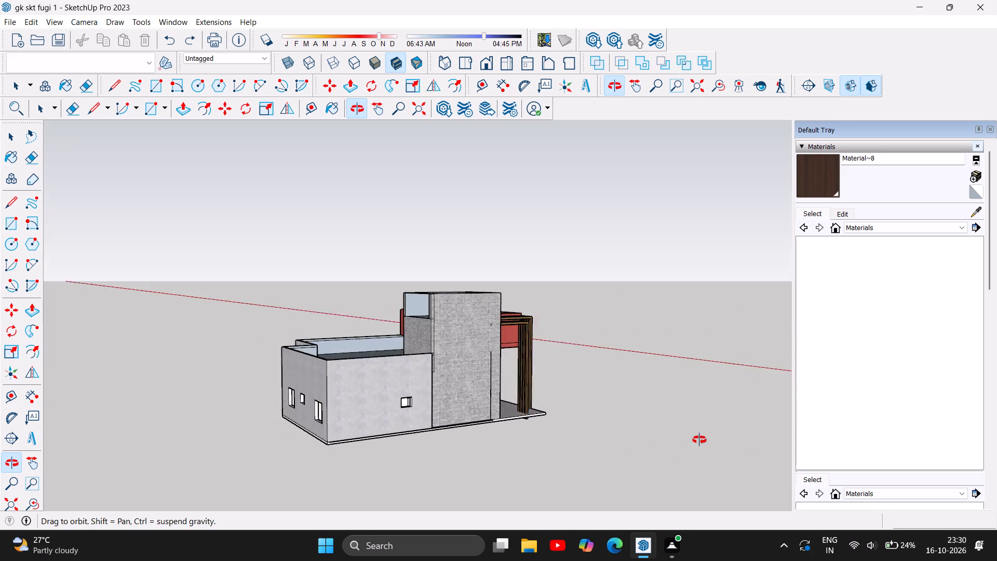
{"action": "left_click_drag", "start_coordinate": [699, 440], "coordinate": [733, 441]}
{"action": "left_click_drag", "start_coordinate": [460, 448], "coordinate": [778, 497]}
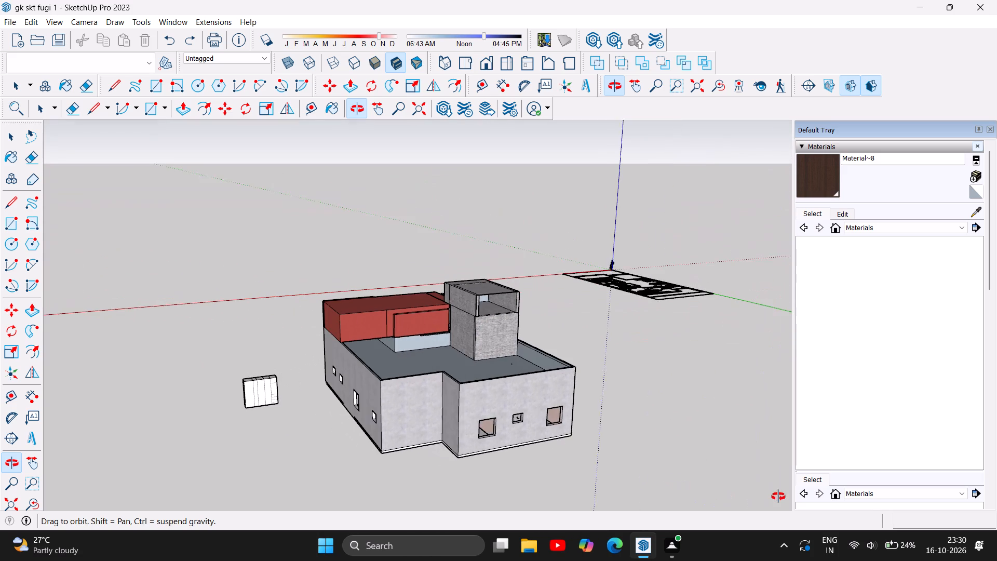
{"action": "left_click_drag", "start_coordinate": [778, 497], "coordinate": [779, 496]}
{"action": "left_click_drag", "start_coordinate": [428, 456], "coordinate": [586, 452]}
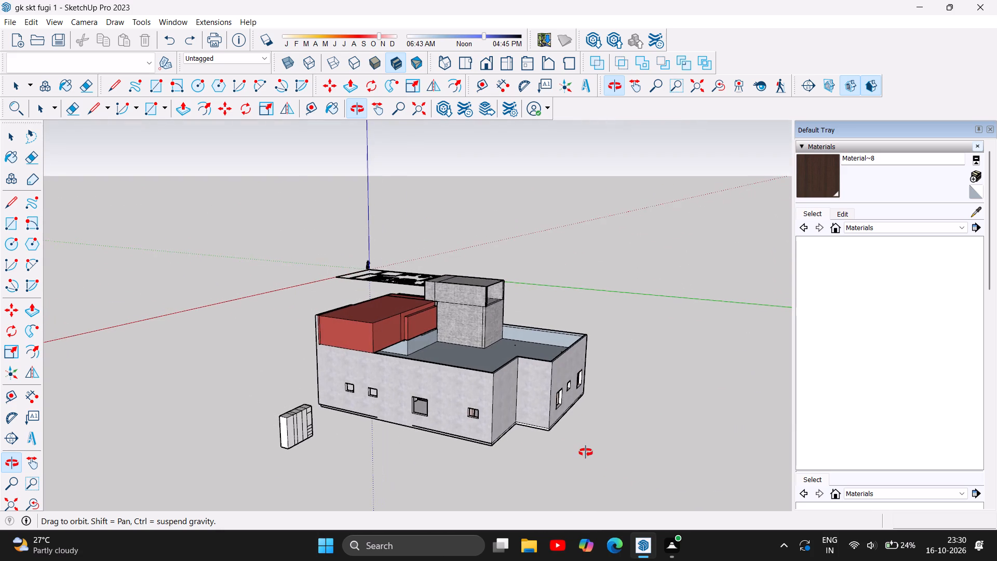
{"action": "left_click_drag", "start_coordinate": [586, 452], "coordinate": [662, 456]}
{"action": "left_click_drag", "start_coordinate": [347, 442], "coordinate": [534, 436]}
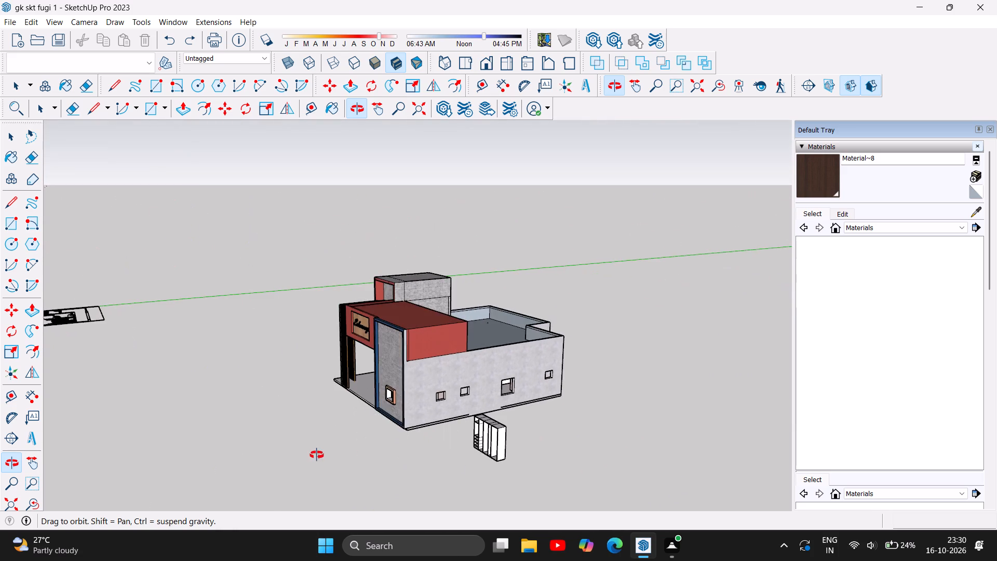
{"action": "left_click_drag", "start_coordinate": [313, 456], "coordinate": [536, 431]}
{"action": "left_click_drag", "start_coordinate": [278, 460], "coordinate": [563, 444]}
{"action": "left_click_drag", "start_coordinate": [176, 421], "coordinate": [484, 446]}
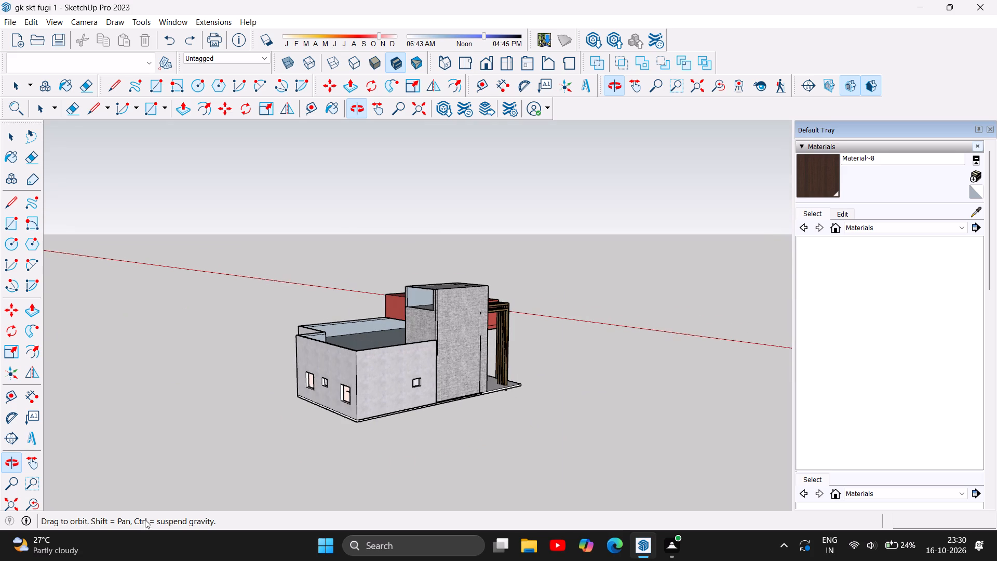
{"action": "left_click_drag", "start_coordinate": [194, 465], "coordinate": [396, 441]}
{"action": "left_click_drag", "start_coordinate": [193, 438], "coordinate": [440, 462]}
{"action": "left_click_drag", "start_coordinate": [238, 440], "coordinate": [343, 444]}
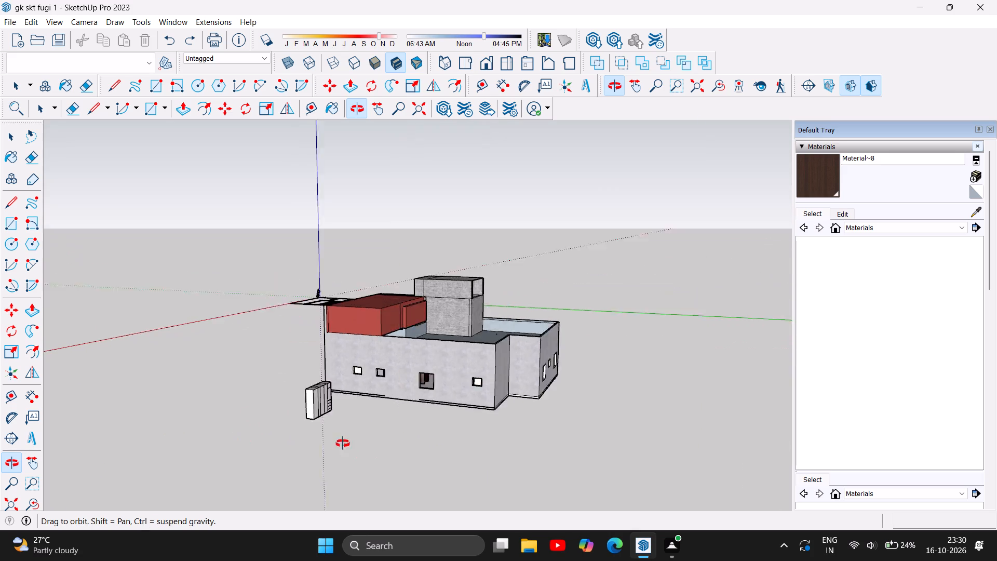
{"action": "left_click_drag", "start_coordinate": [343, 444], "coordinate": [527, 415]}
{"action": "left_click_drag", "start_coordinate": [321, 415], "coordinate": [588, 407]}
{"action": "left_click_drag", "start_coordinate": [412, 440], "coordinate": [464, 440]}
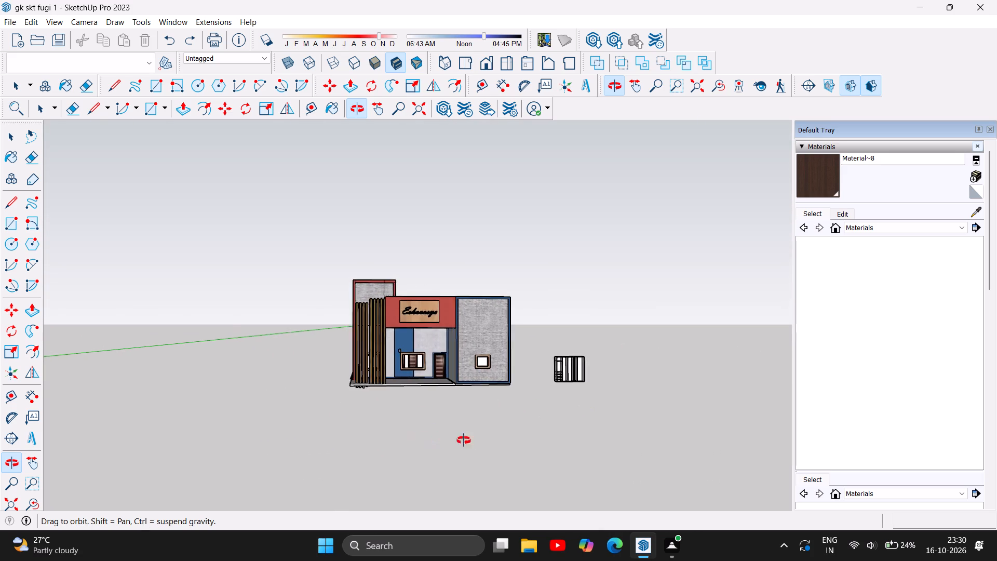
{"action": "left_click_drag", "start_coordinate": [464, 440], "coordinate": [559, 447]}
{"action": "left_click_drag", "start_coordinate": [263, 401], "coordinate": [525, 398]}
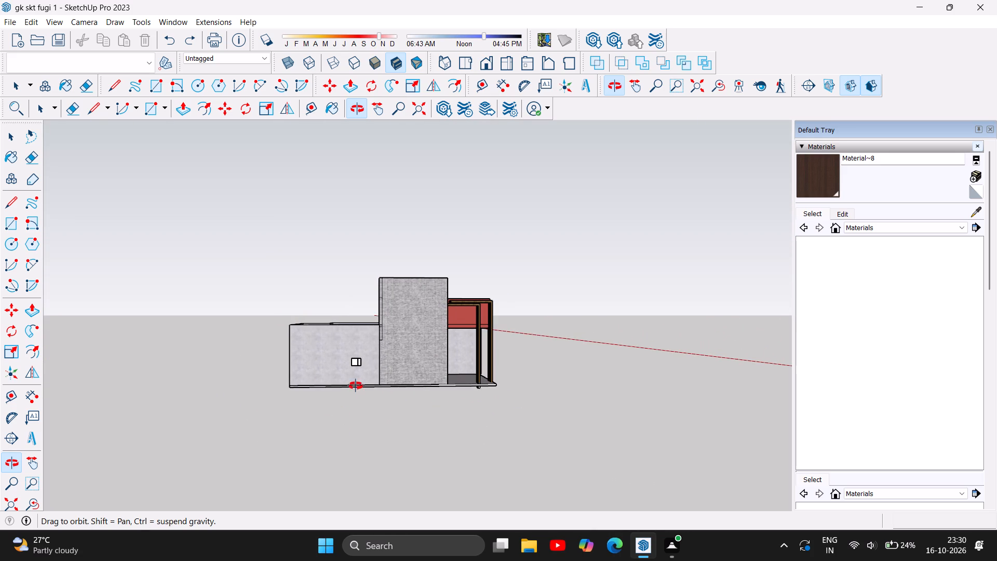
Draw a rectangle about 2' 10" by 2' 5" around the small window on the plain side wall beside the tall textured block.
{"action": "scroll", "coordinate": [315, 366], "scroll_direction": "up", "scroll_amount": 4}
{"action": "scroll", "coordinate": [366, 384], "scroll_direction": "up", "scroll_amount": 9}
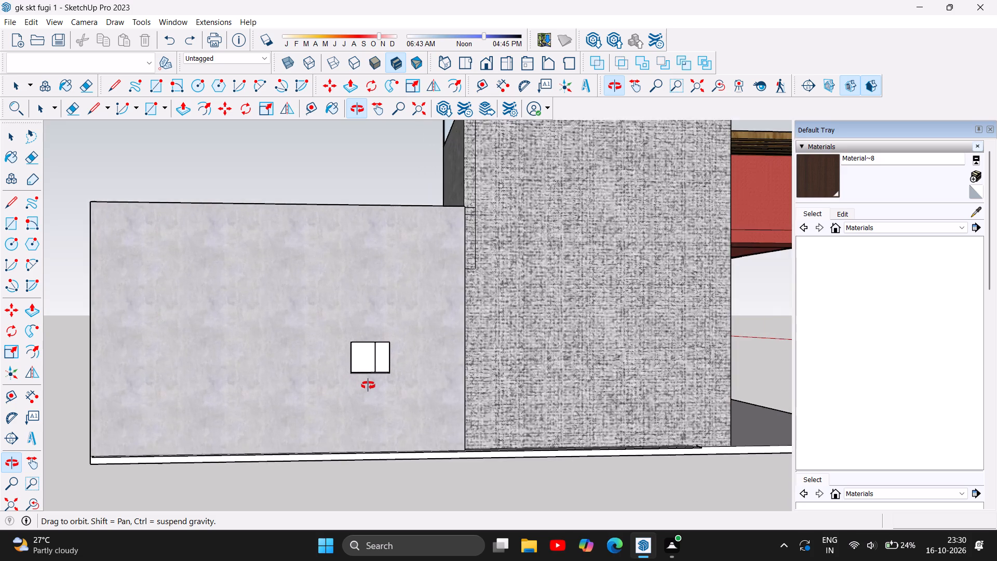
{"action": "scroll", "coordinate": [371, 384], "scroll_direction": "up", "scroll_amount": 9}
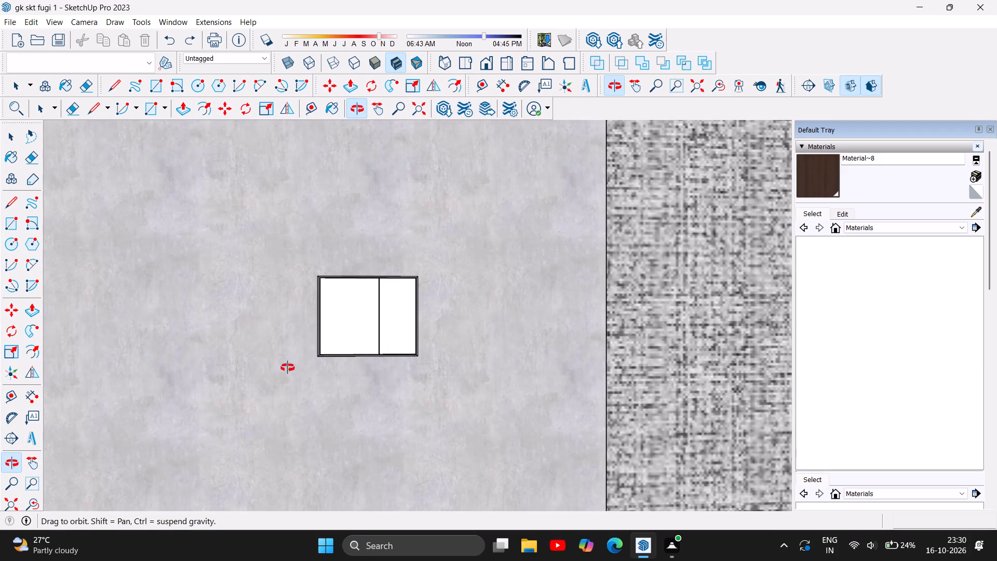
{"action": "double_click", "coordinate": [10, 219]}
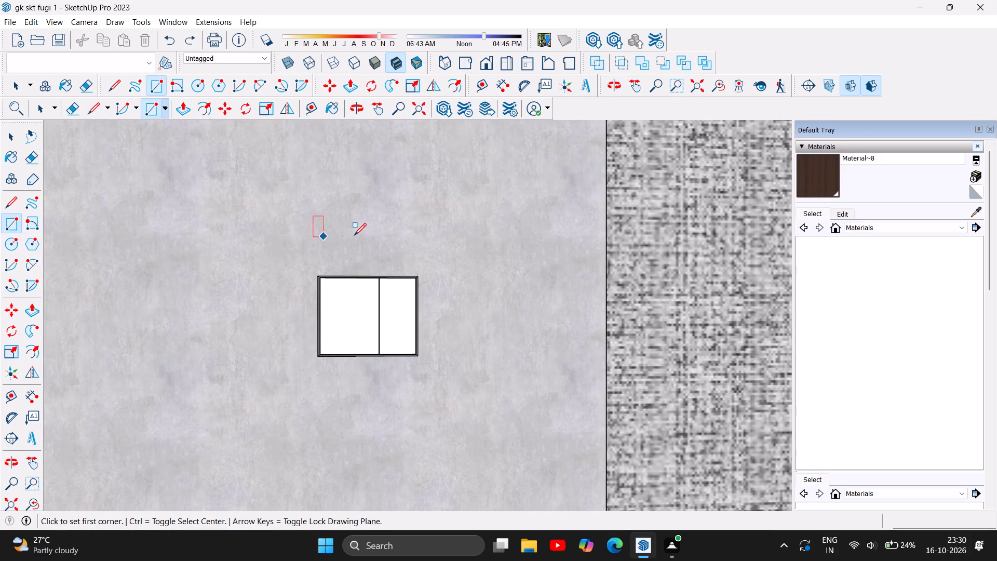
{"action": "left_click", "coordinate": [311, 269]}
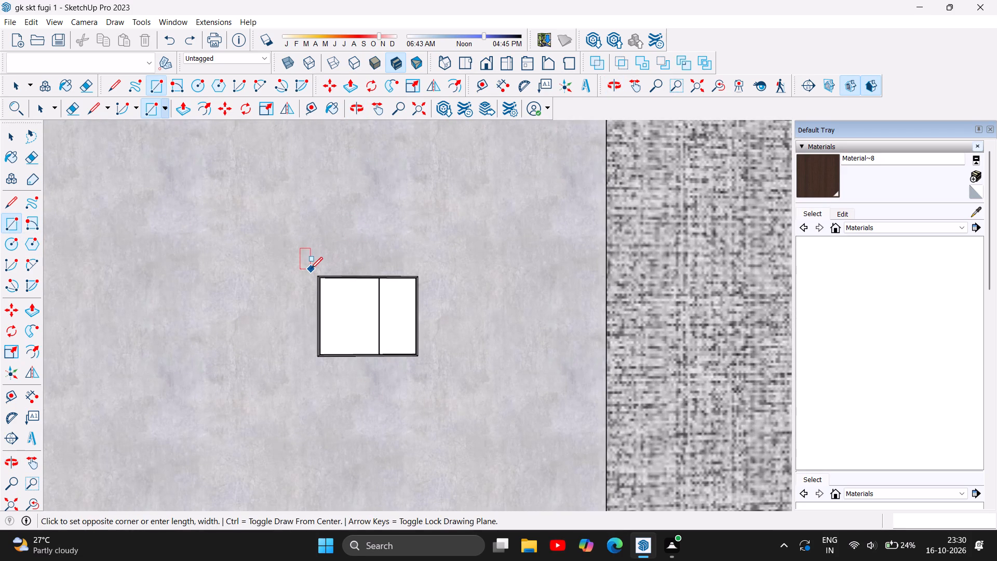
{"action": "left_click", "coordinate": [425, 365]}
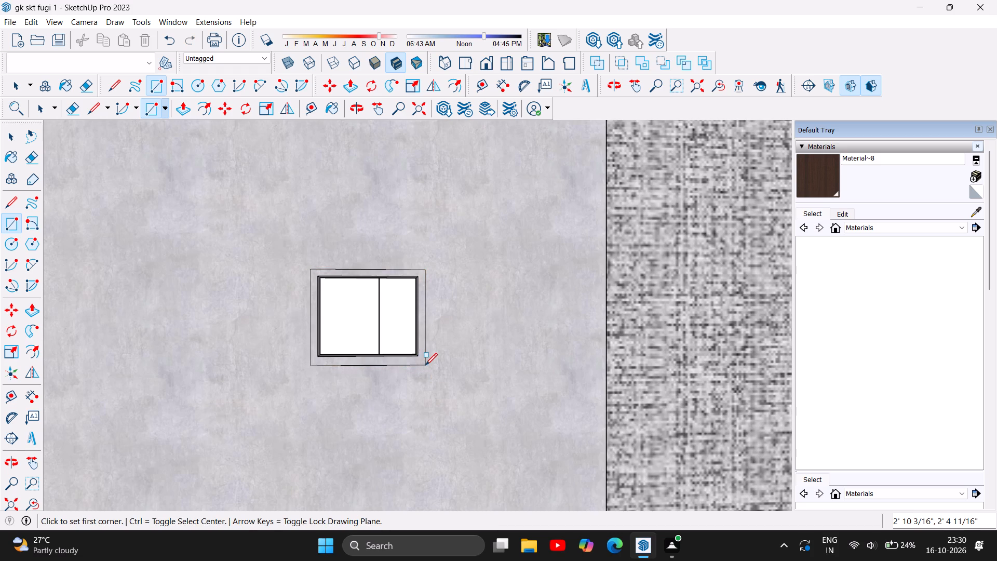
{"action": "scroll", "coordinate": [539, 413], "scroll_direction": "down", "scroll_amount": 4}
{"action": "scroll", "coordinate": [580, 438], "scroll_direction": "down", "scroll_amount": 2}
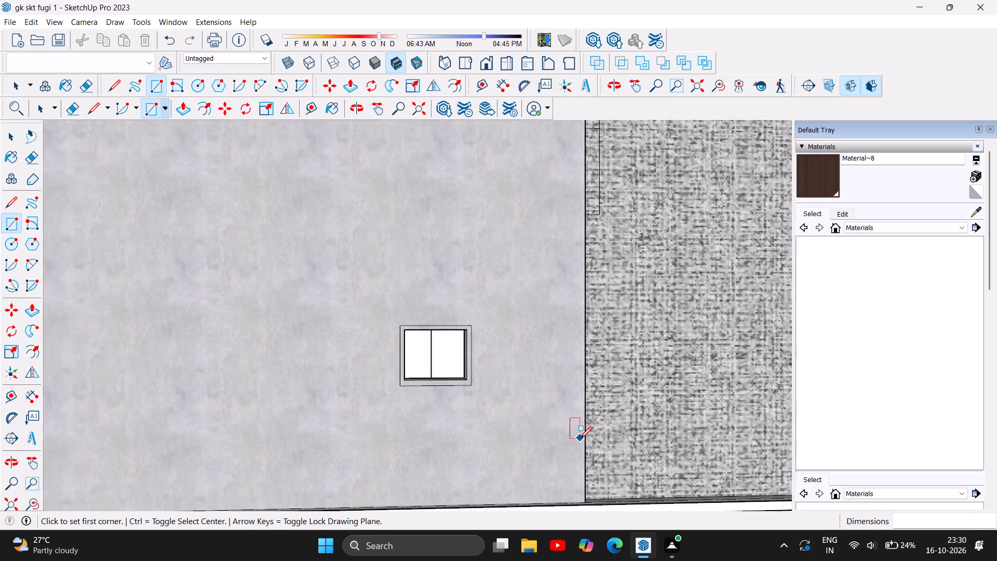
{"action": "scroll", "coordinate": [580, 438], "scroll_direction": "down", "scroll_amount": 9}
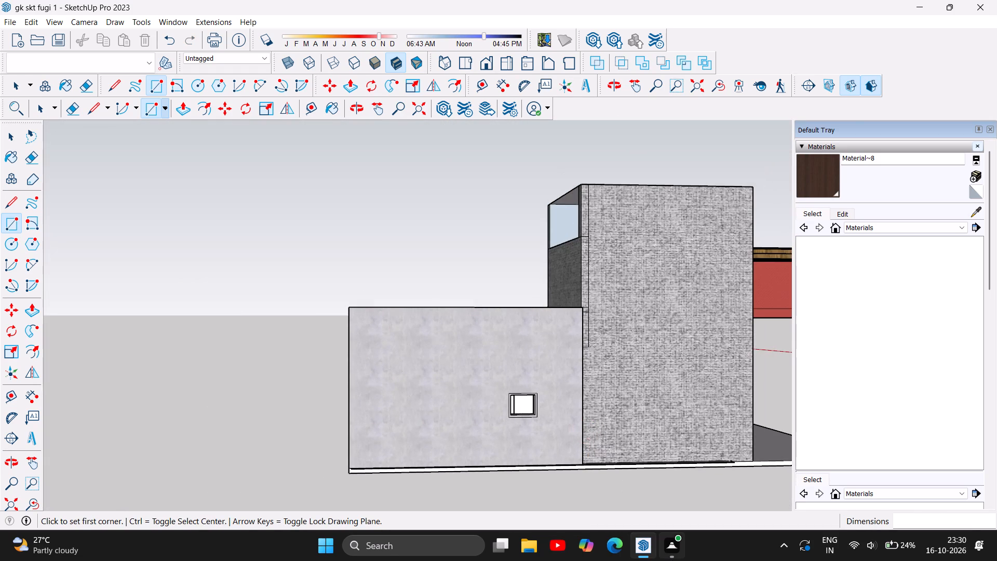
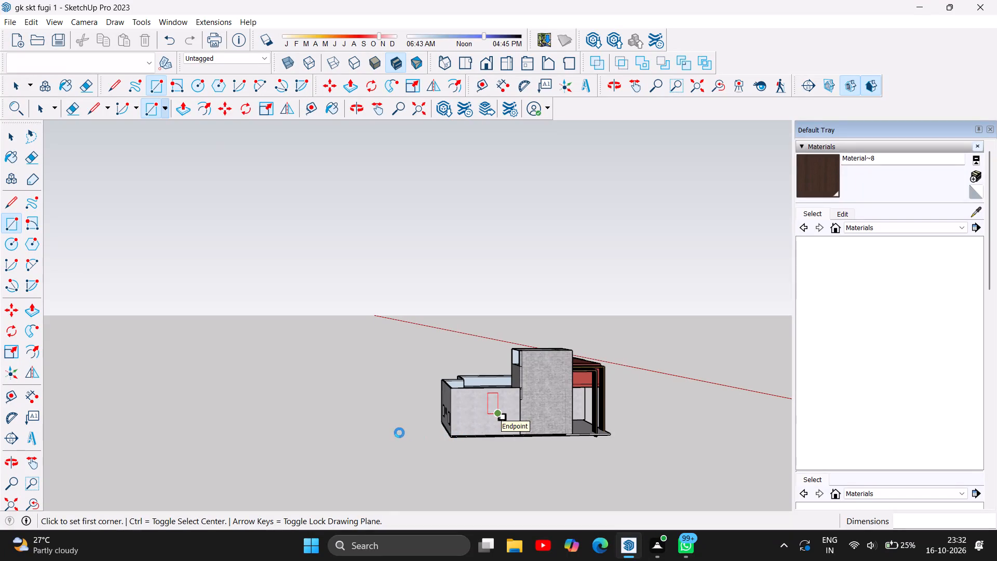
Examine the outlined small side window, and the adjoining plain wall with its three window openings.
{"action": "scroll", "coordinate": [406, 427], "scroll_direction": "up", "scroll_amount": 4}
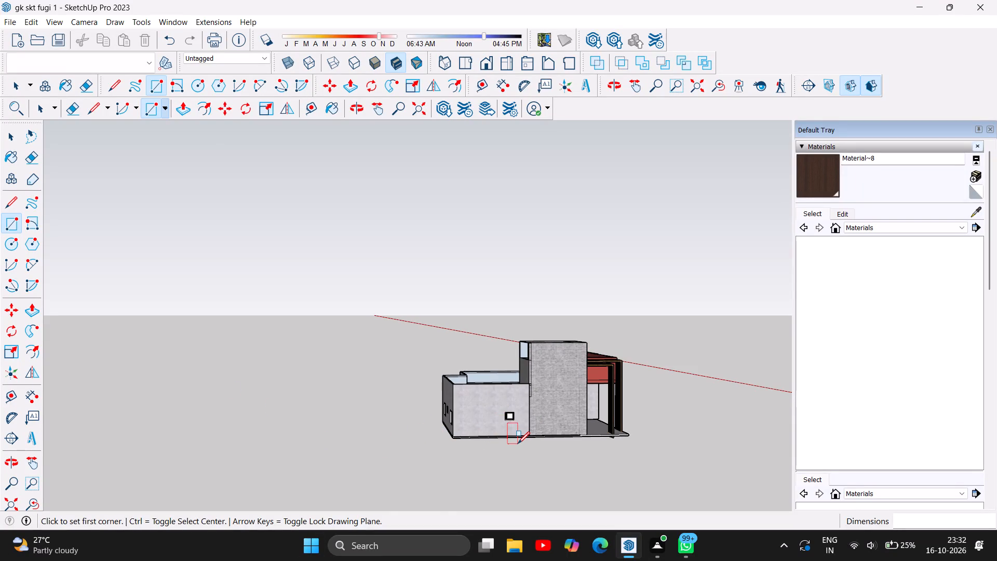
{"action": "scroll", "coordinate": [518, 444], "scroll_direction": "up", "scroll_amount": 15}
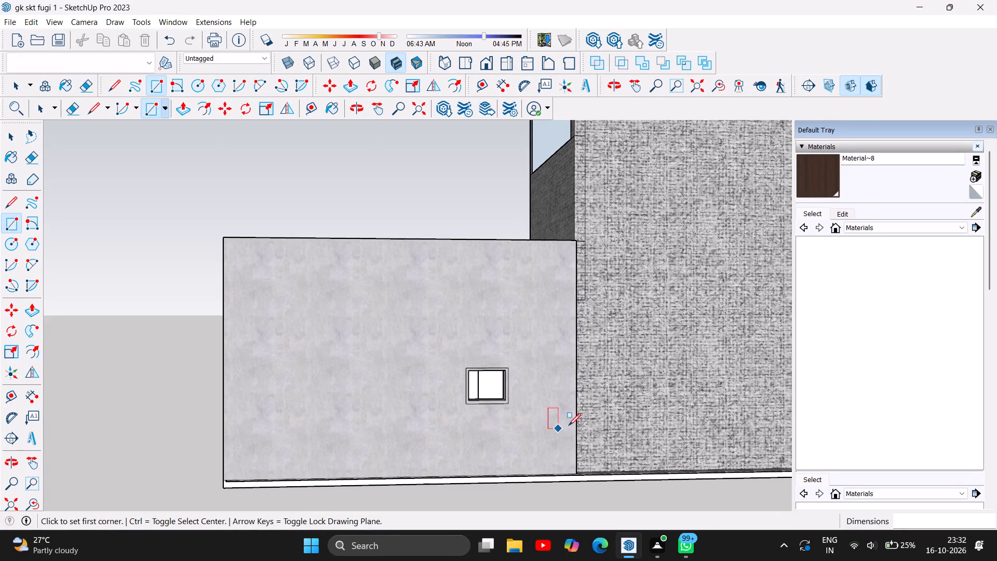
{"action": "scroll", "coordinate": [598, 410], "scroll_direction": "down", "scroll_amount": 12}
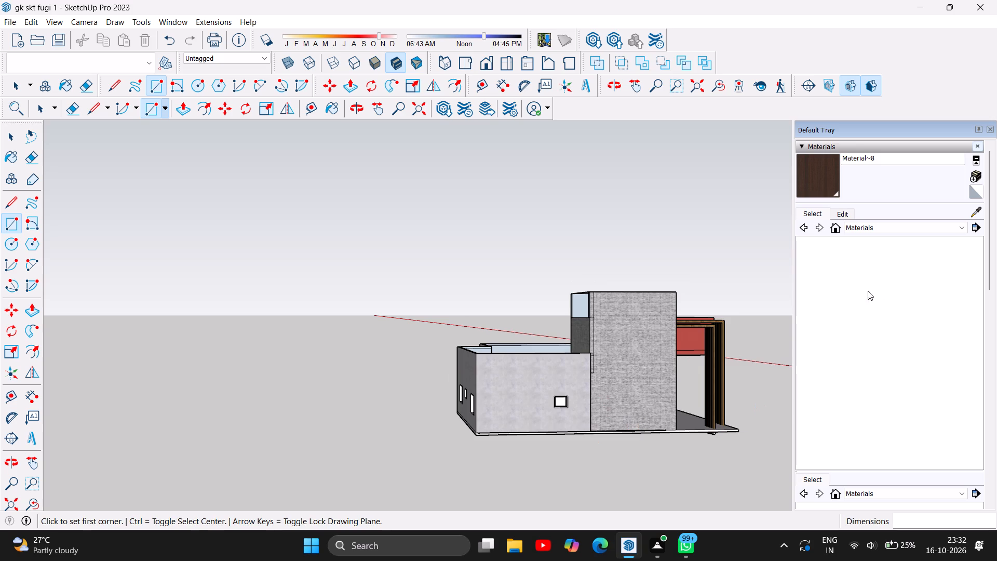
{"action": "left_click", "coordinate": [357, 107]}
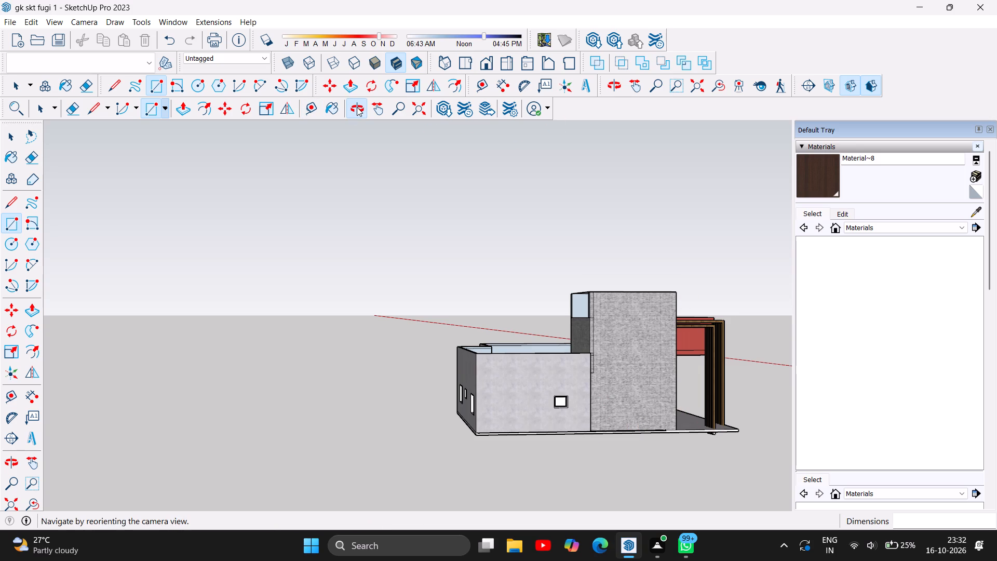
{"action": "left_click_drag", "start_coordinate": [452, 440], "coordinate": [554, 441]}
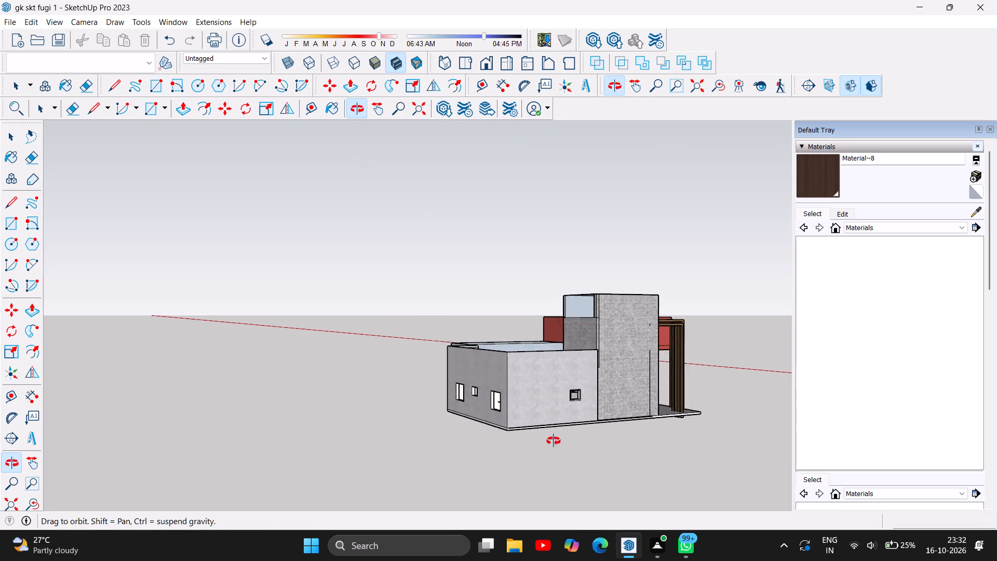
{"action": "left_click_drag", "start_coordinate": [554, 441], "coordinate": [707, 436]}
{"action": "left_click", "coordinate": [707, 436]}
{"action": "left_click_drag", "start_coordinate": [412, 421], "coordinate": [555, 418]}
{"action": "left_click", "coordinate": [555, 418]}
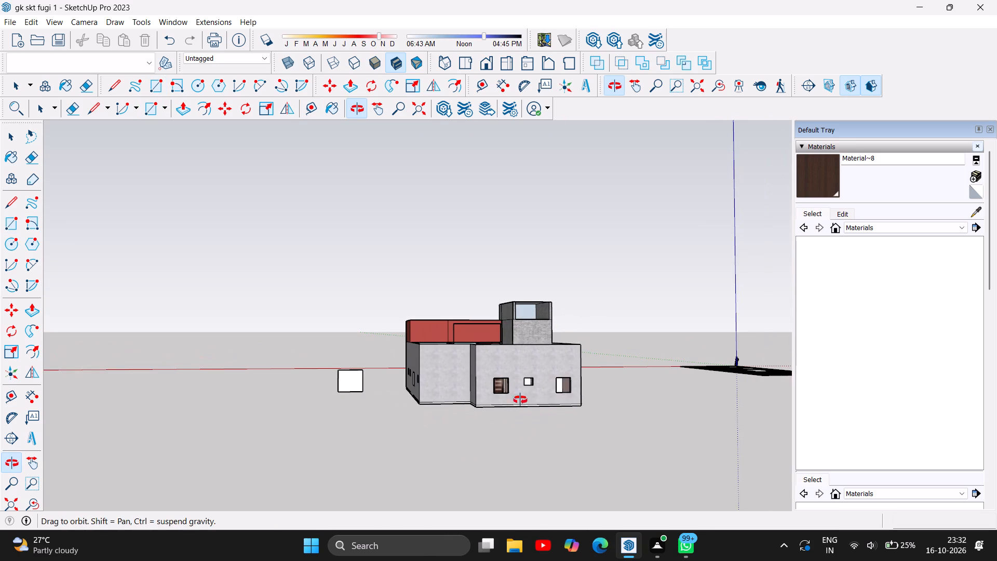
{"action": "scroll", "coordinate": [519, 372], "scroll_direction": "up", "scroll_amount": 8}
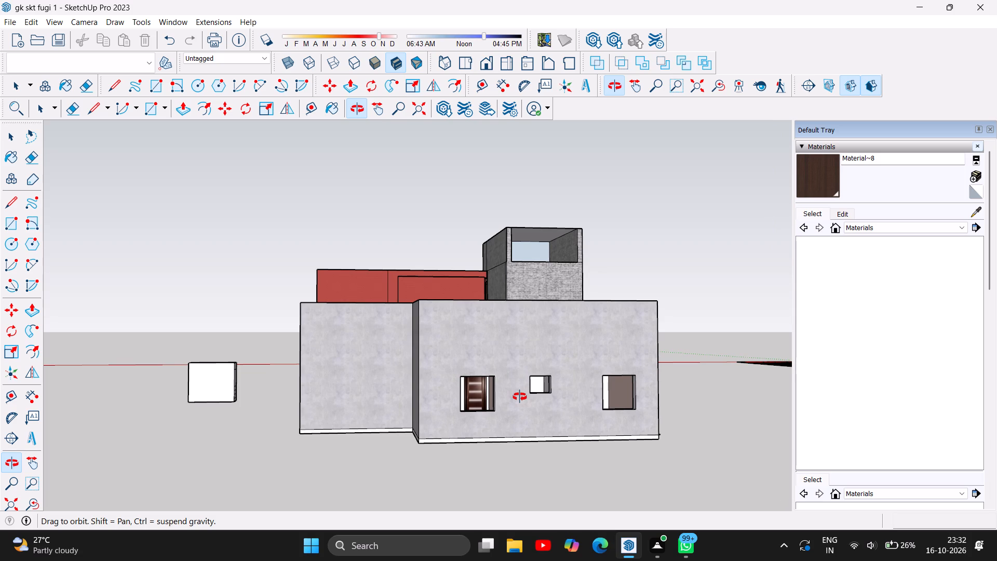
{"action": "scroll", "coordinate": [476, 410], "scroll_direction": "up", "scroll_amount": 2}
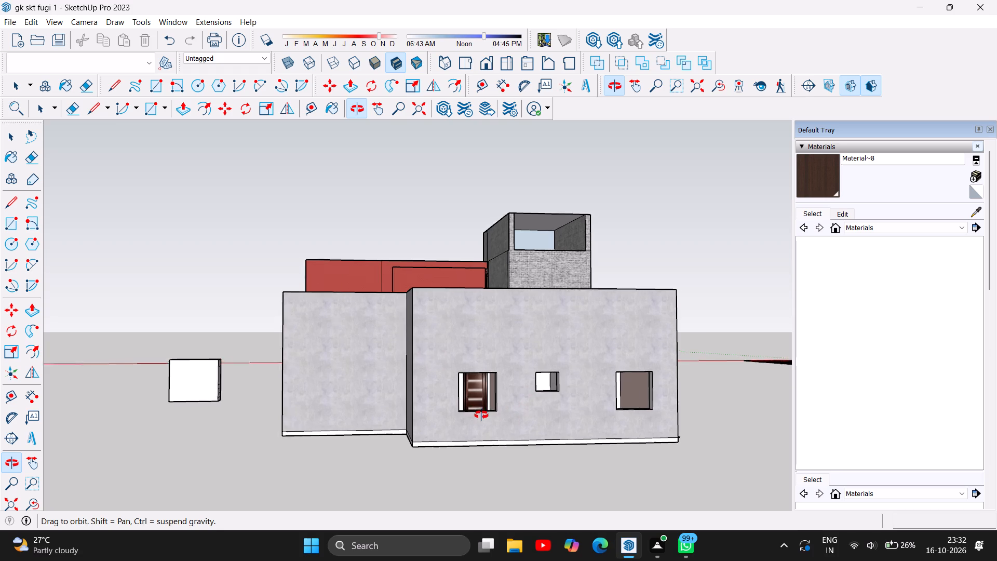
{"action": "scroll", "coordinate": [481, 415], "scroll_direction": "up", "scroll_amount": 4}
{"action": "scroll", "coordinate": [530, 445], "scroll_direction": "up", "scroll_amount": 3}
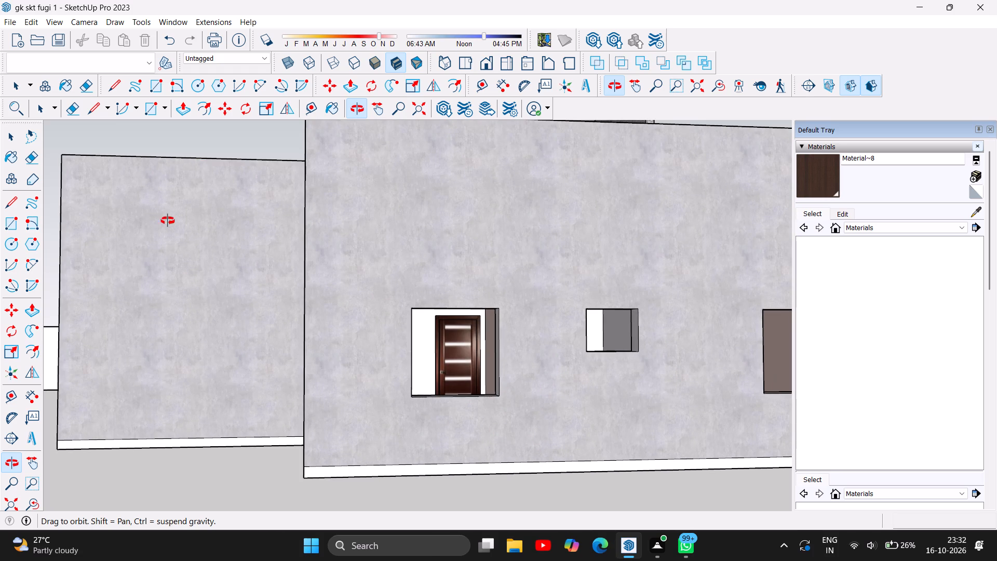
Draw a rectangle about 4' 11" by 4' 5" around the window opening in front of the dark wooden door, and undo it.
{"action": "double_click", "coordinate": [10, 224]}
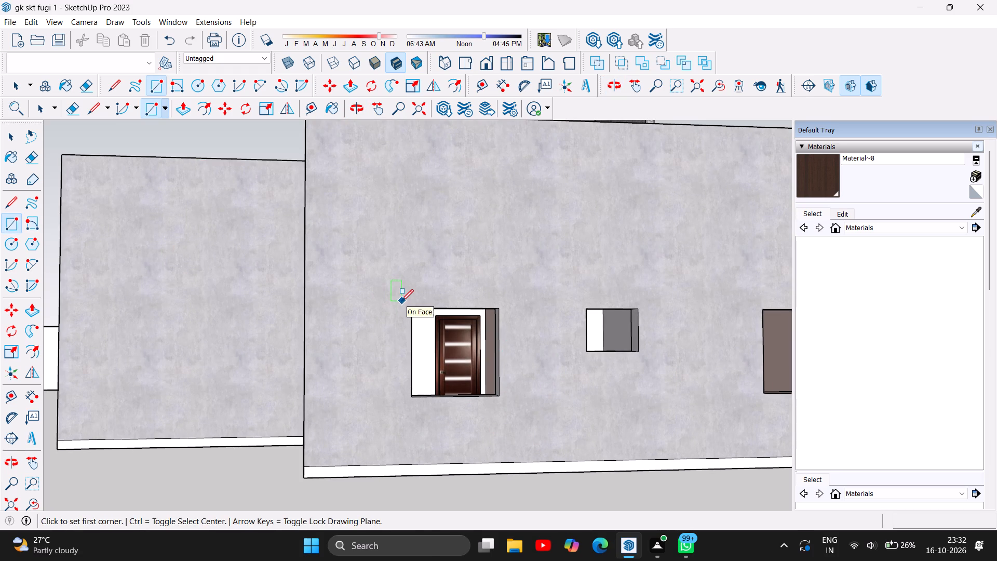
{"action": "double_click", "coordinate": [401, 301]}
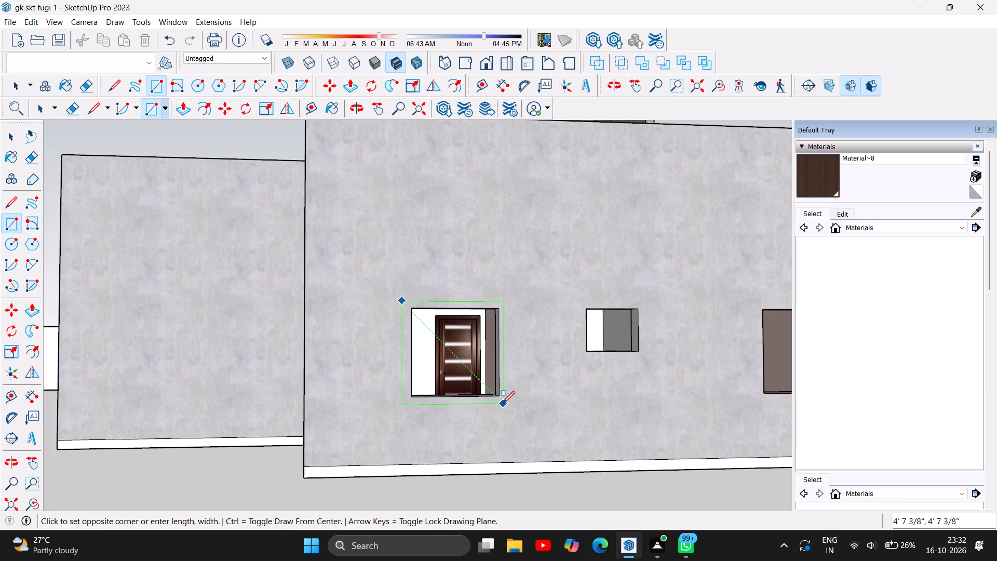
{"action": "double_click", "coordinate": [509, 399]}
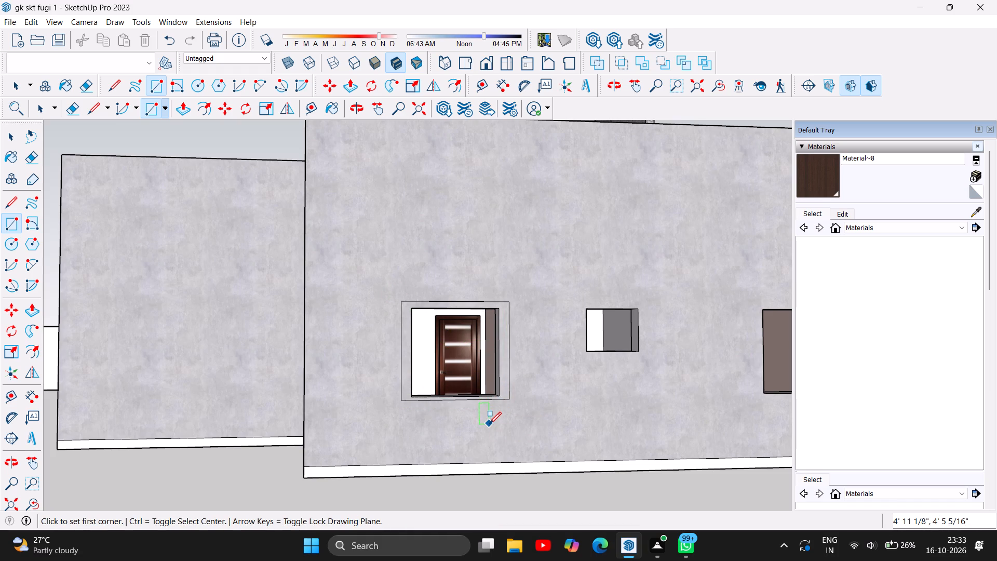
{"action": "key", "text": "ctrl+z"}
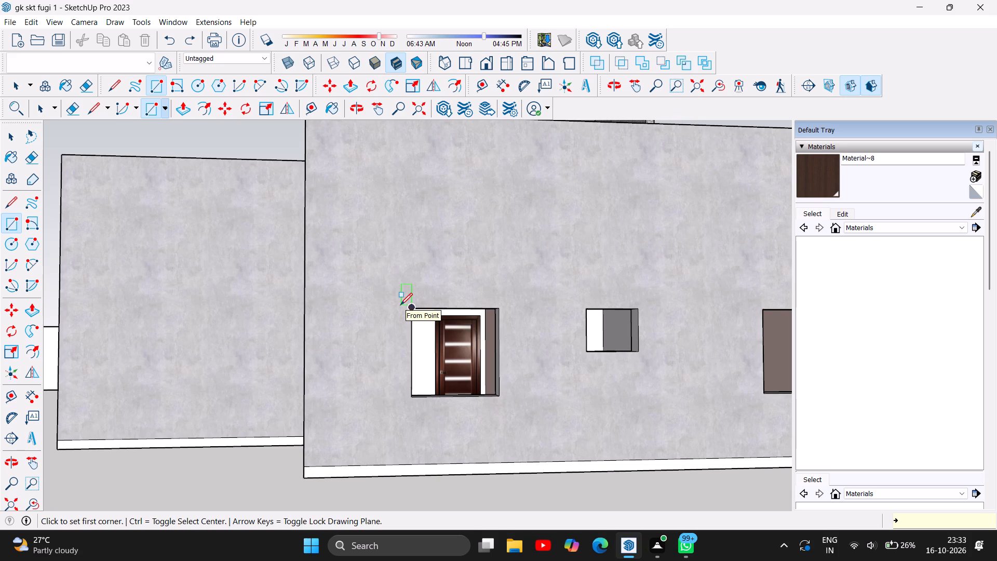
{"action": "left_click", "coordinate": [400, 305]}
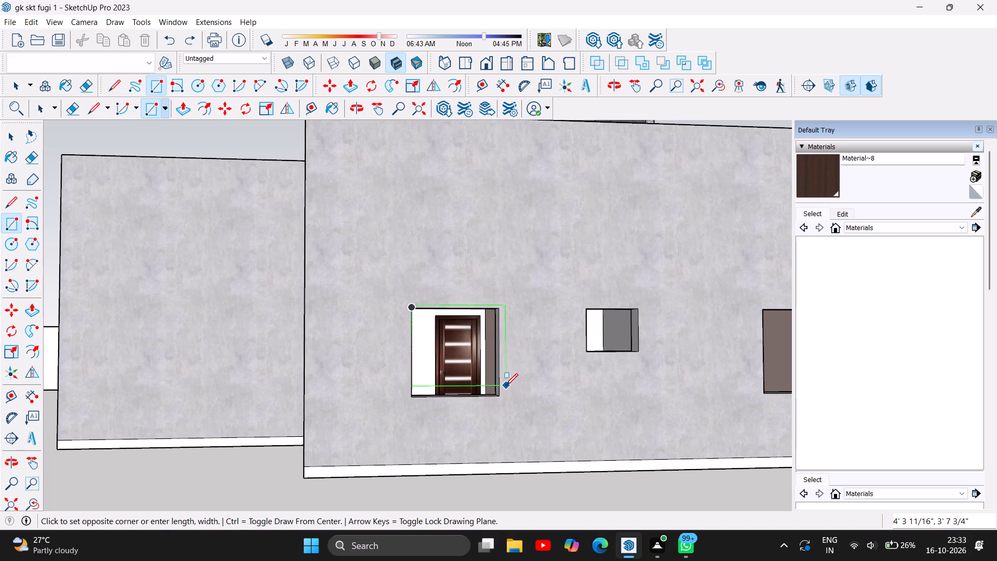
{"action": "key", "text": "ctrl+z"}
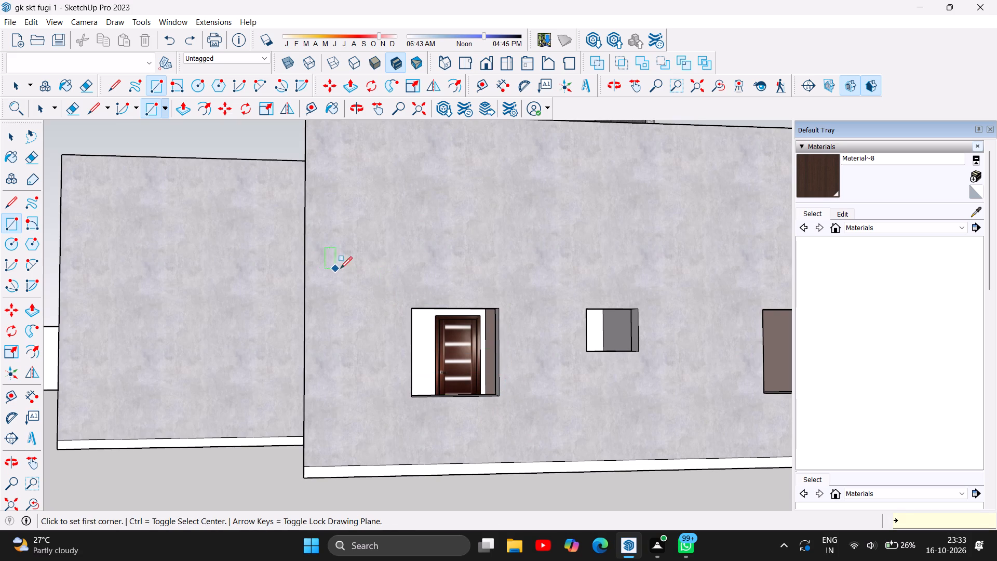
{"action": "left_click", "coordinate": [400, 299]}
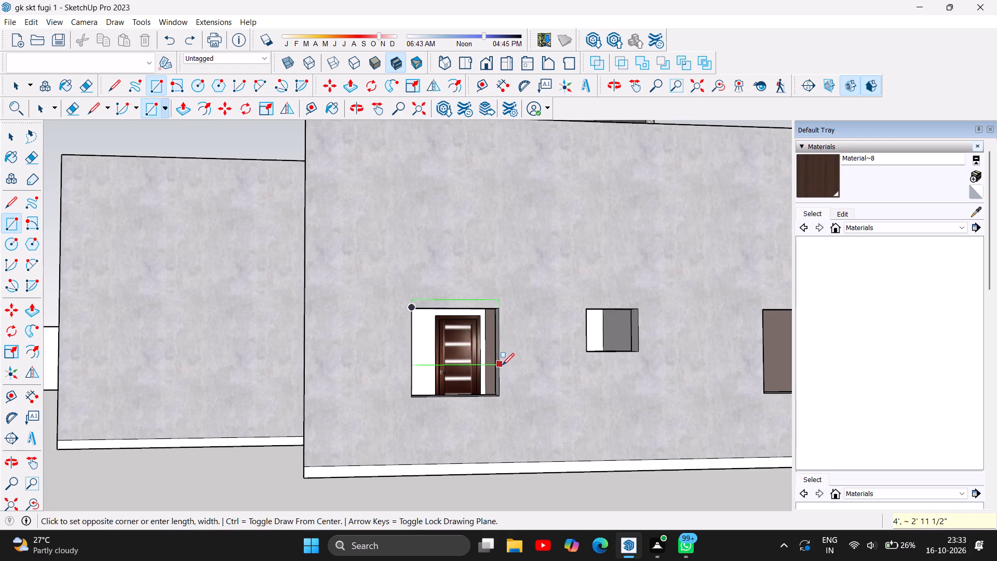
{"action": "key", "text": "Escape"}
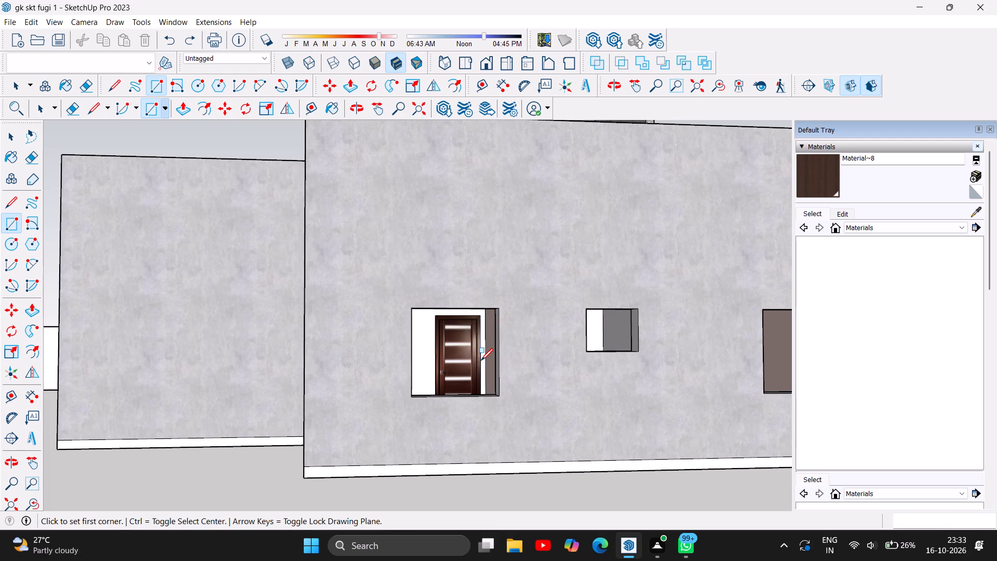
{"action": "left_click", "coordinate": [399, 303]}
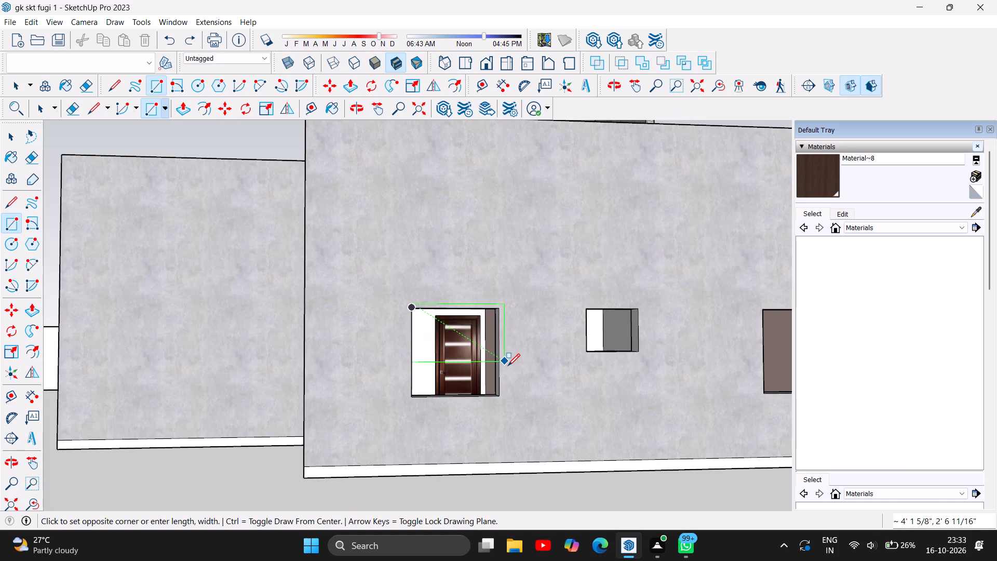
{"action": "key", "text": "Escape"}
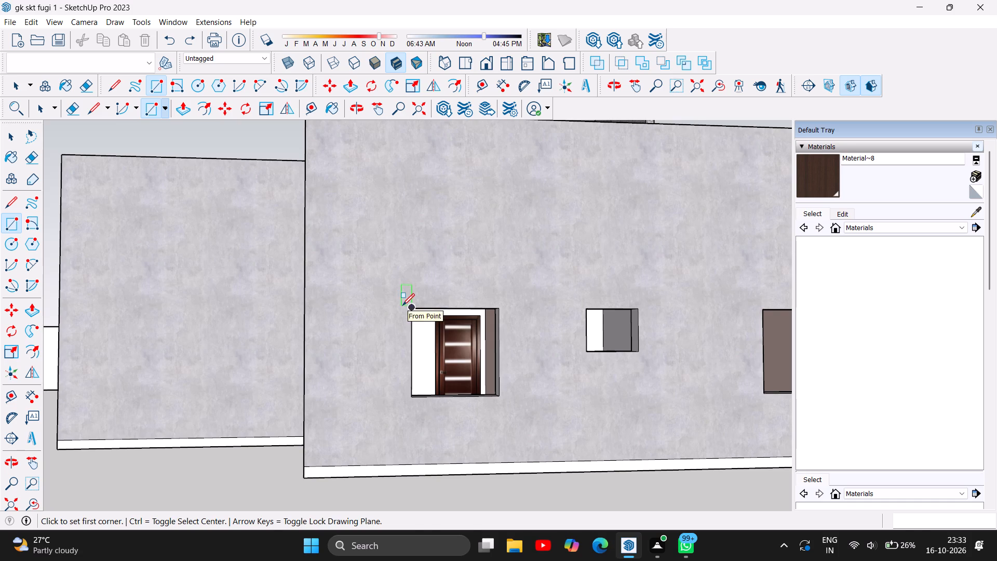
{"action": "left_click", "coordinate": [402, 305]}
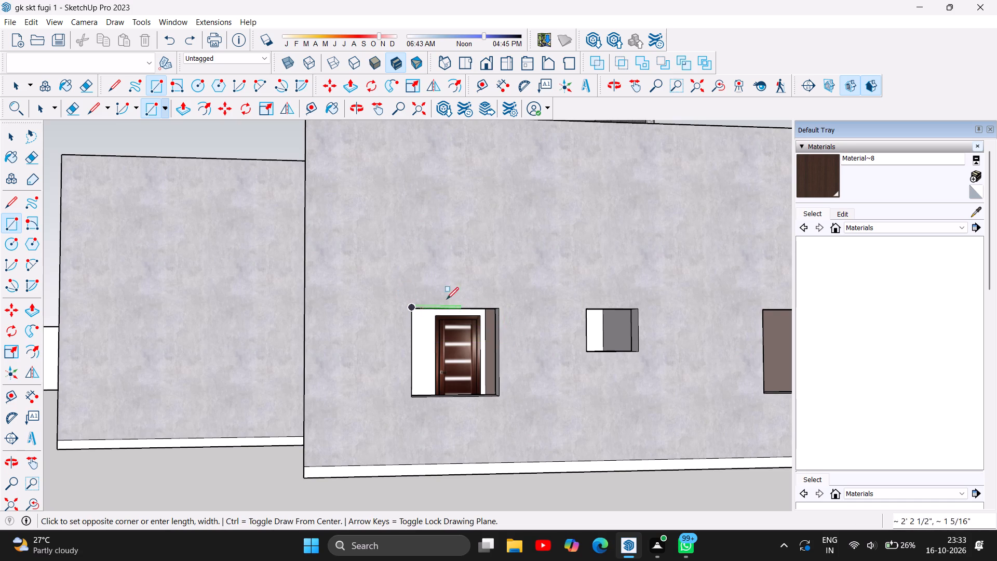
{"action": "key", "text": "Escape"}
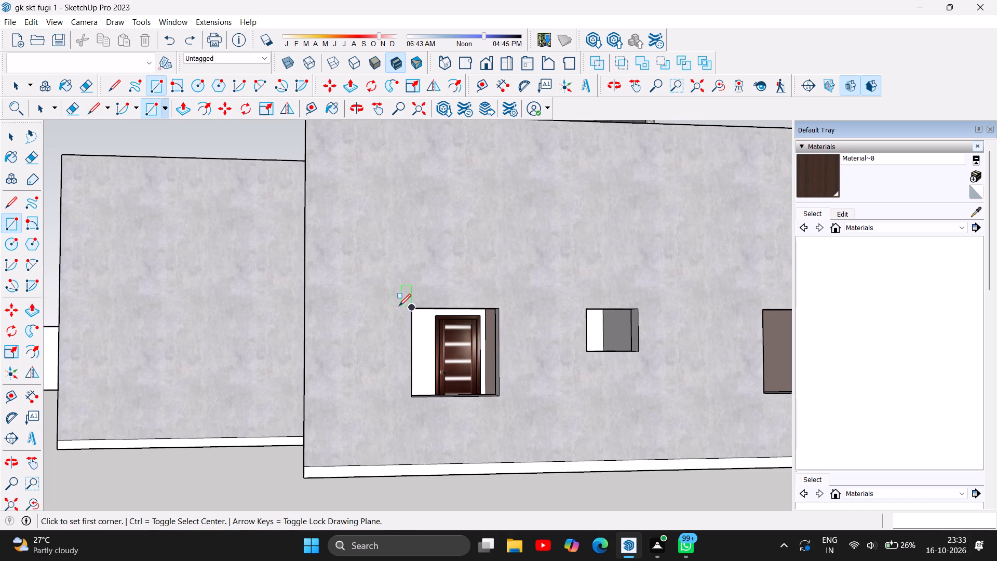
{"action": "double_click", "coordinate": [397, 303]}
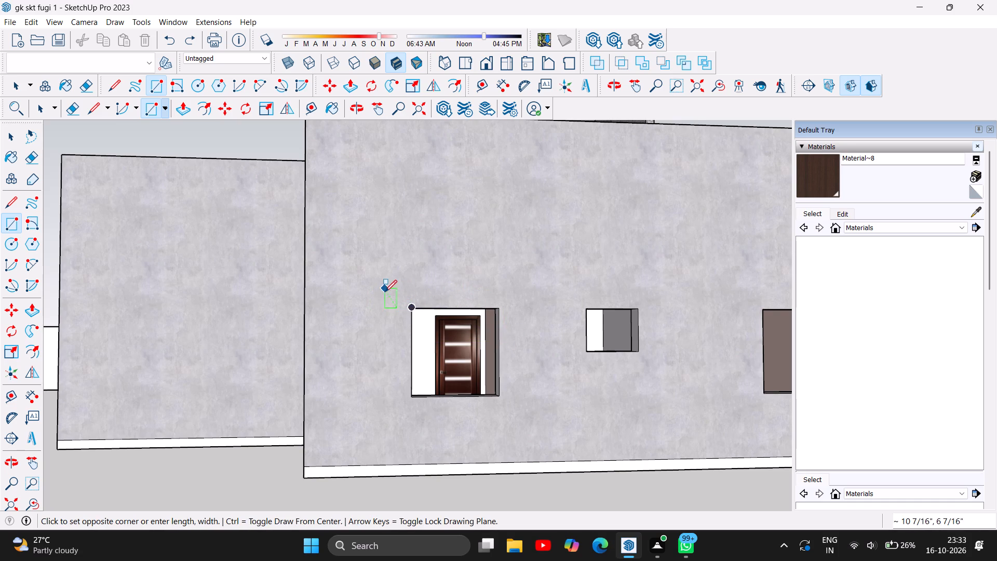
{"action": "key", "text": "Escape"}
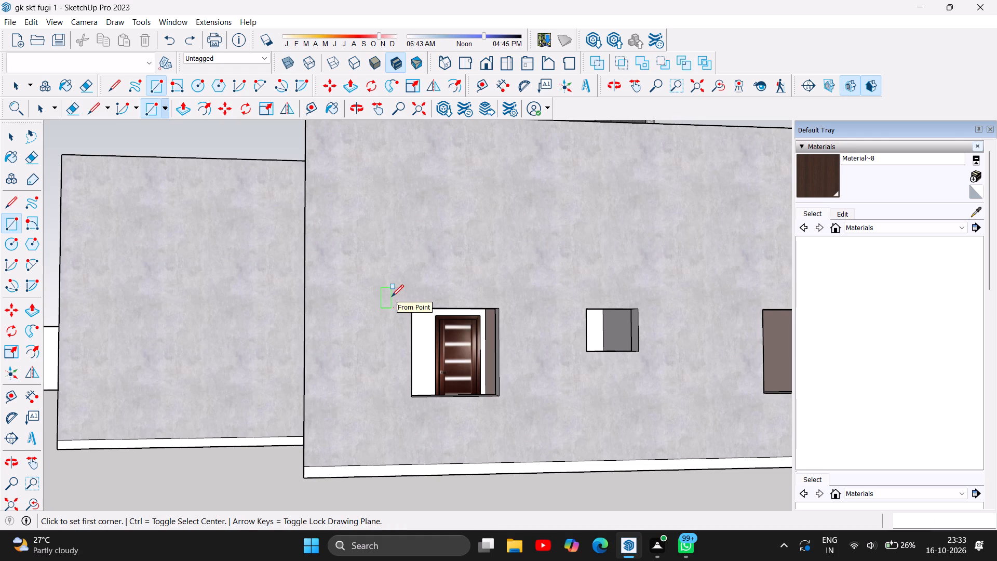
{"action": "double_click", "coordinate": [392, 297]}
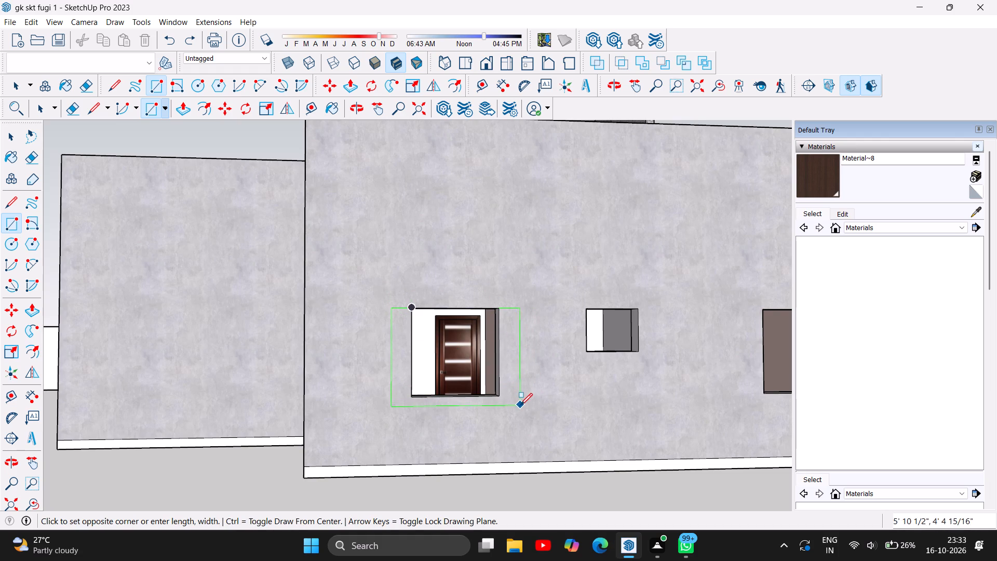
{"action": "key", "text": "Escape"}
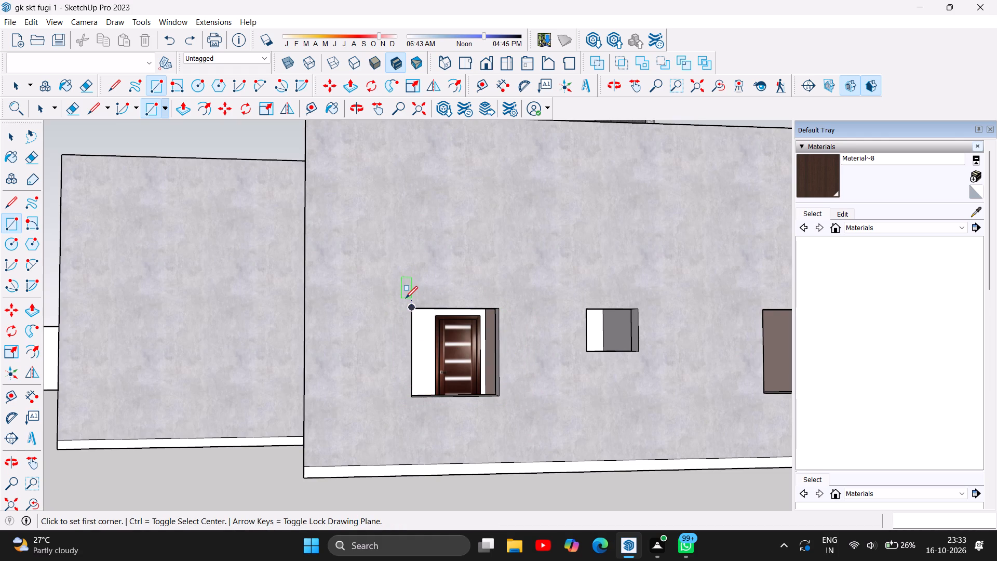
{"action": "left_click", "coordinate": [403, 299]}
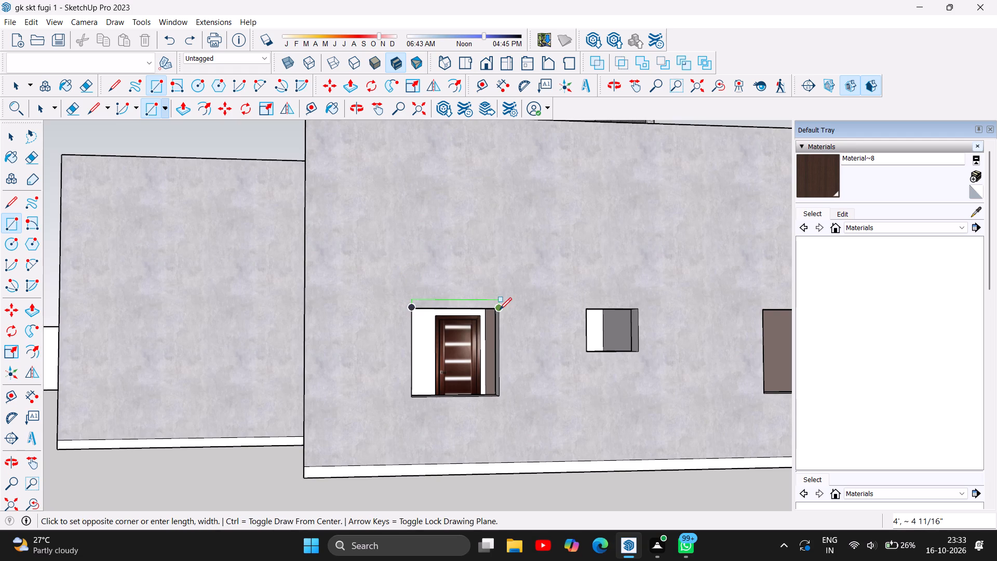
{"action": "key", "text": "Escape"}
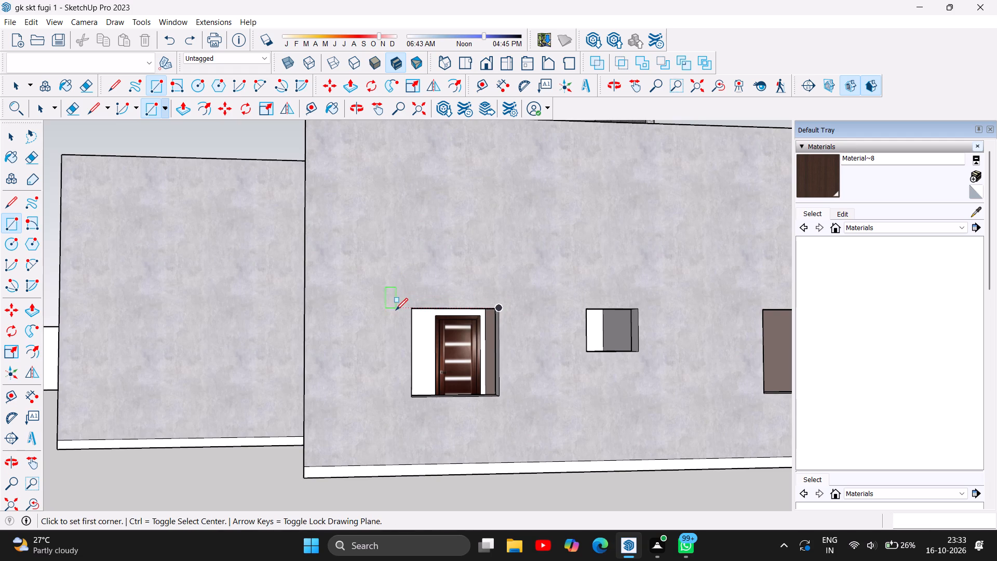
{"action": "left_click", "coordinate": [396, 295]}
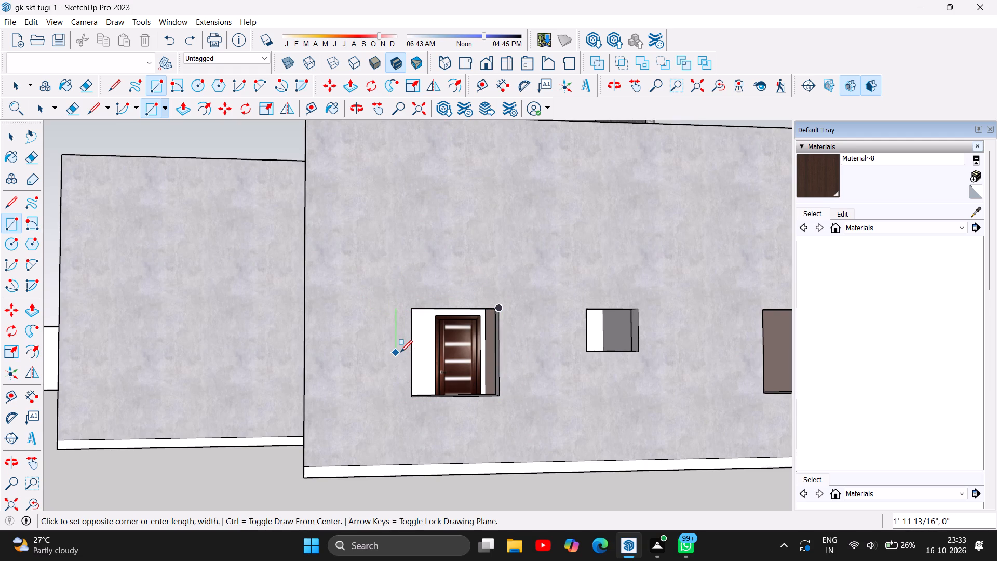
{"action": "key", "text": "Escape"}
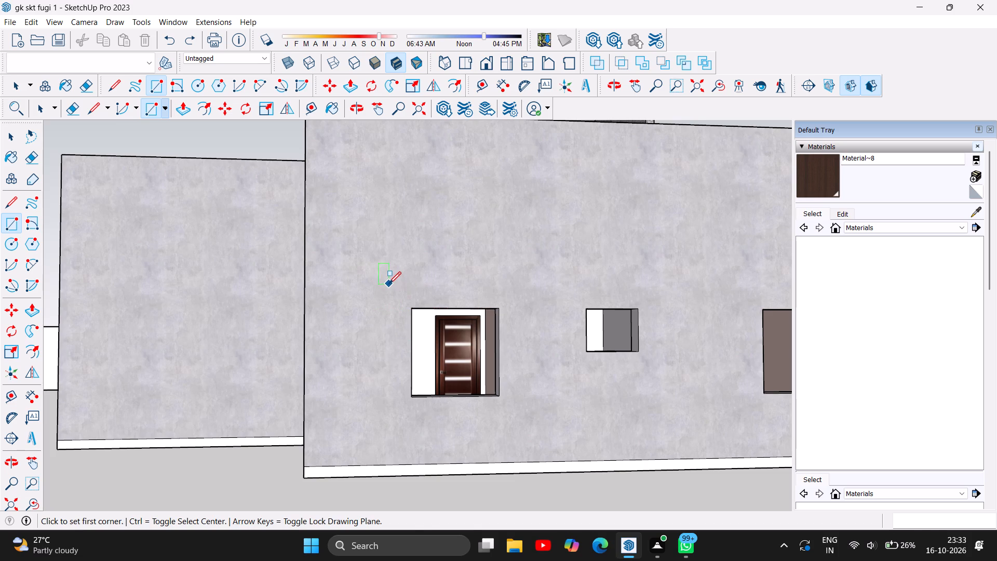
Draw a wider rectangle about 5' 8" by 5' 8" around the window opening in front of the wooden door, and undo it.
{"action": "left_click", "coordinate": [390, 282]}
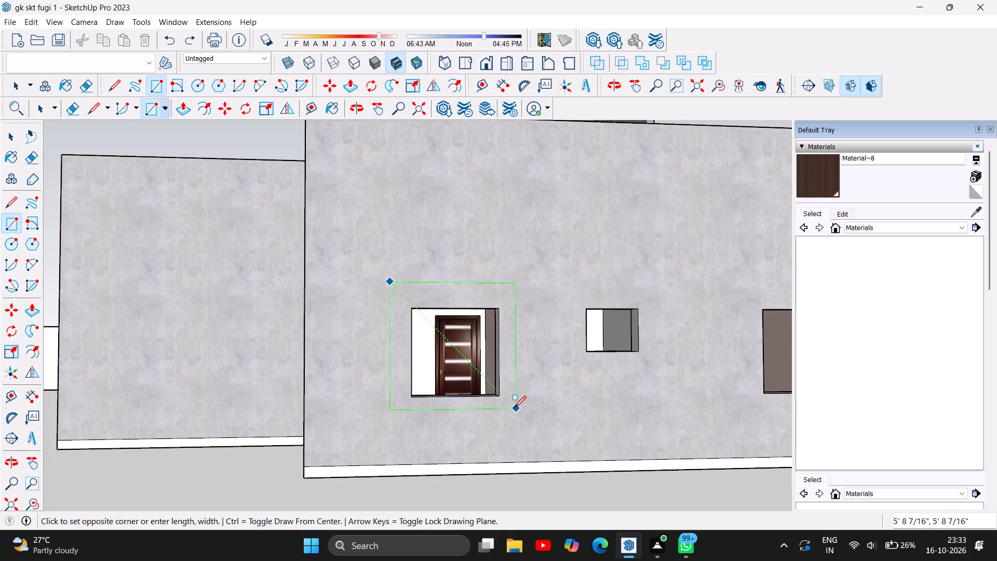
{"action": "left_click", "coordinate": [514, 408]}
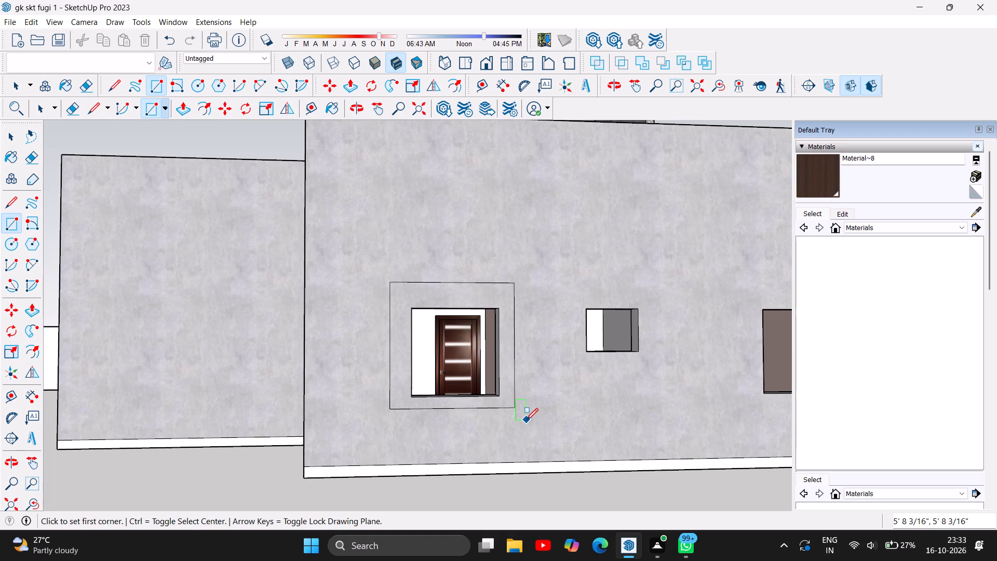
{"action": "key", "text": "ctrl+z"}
Examine the window opening in front of the wooden door up close, and the whole three-window wall from farther away.
{"action": "scroll", "coordinate": [493, 406], "scroll_direction": "down", "scroll_amount": 4}
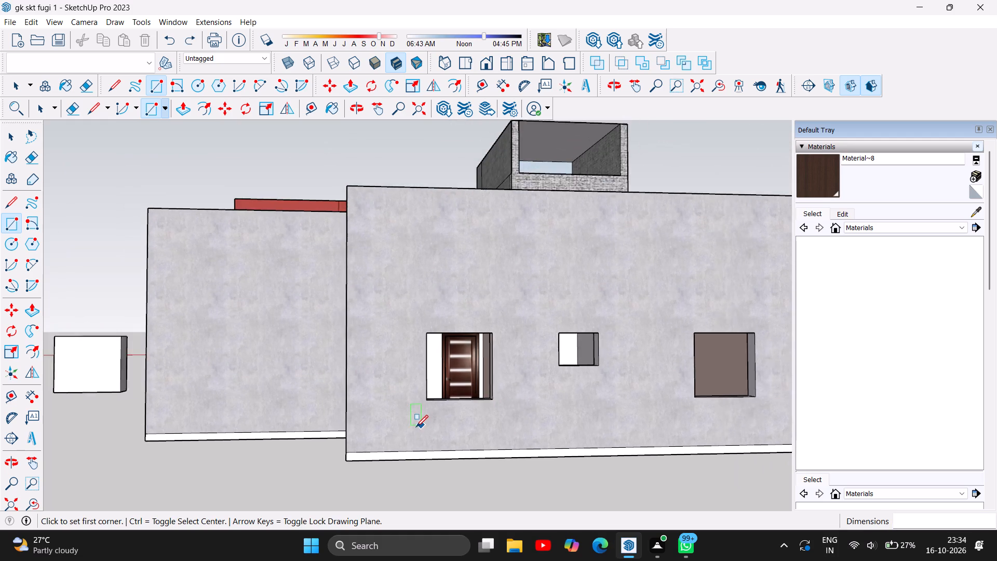
{"action": "scroll", "coordinate": [415, 428], "scroll_direction": "down", "scroll_amount": 11}
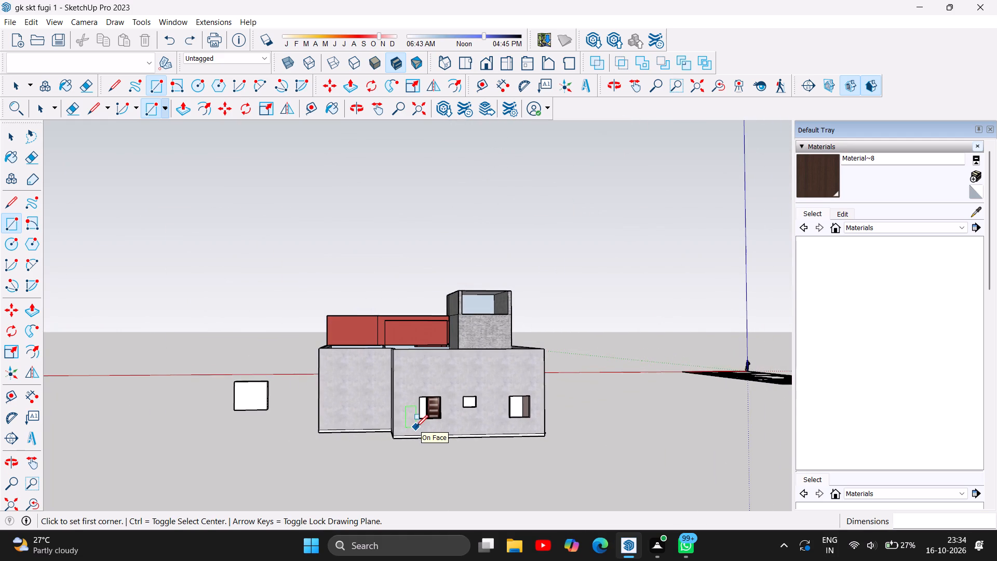
{"action": "scroll", "coordinate": [416, 427], "scroll_direction": "up", "scroll_amount": 15}
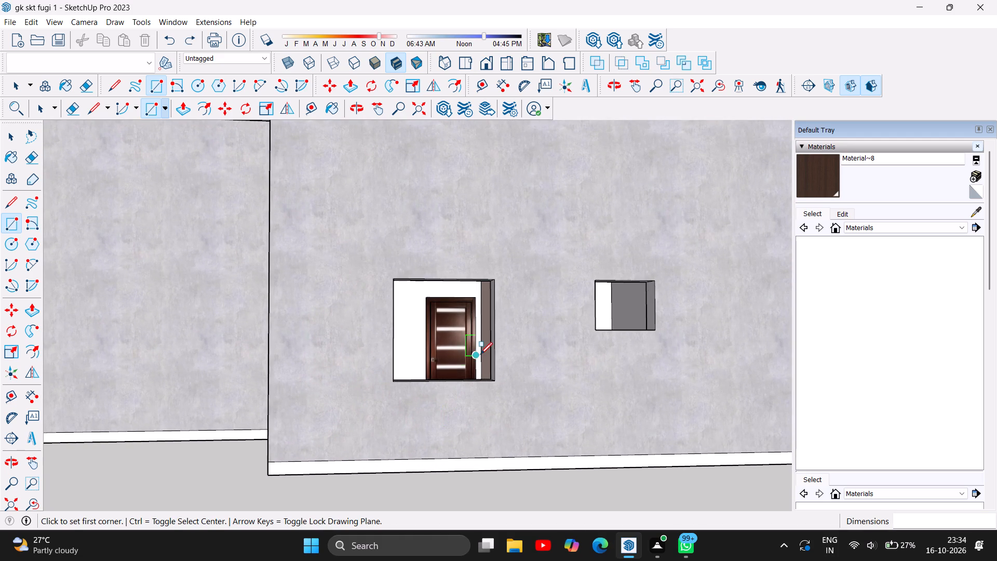
{"action": "scroll", "coordinate": [480, 354], "scroll_direction": "up", "scroll_amount": 8}
{"action": "scroll", "coordinate": [419, 457], "scroll_direction": "down", "scroll_amount": 1}
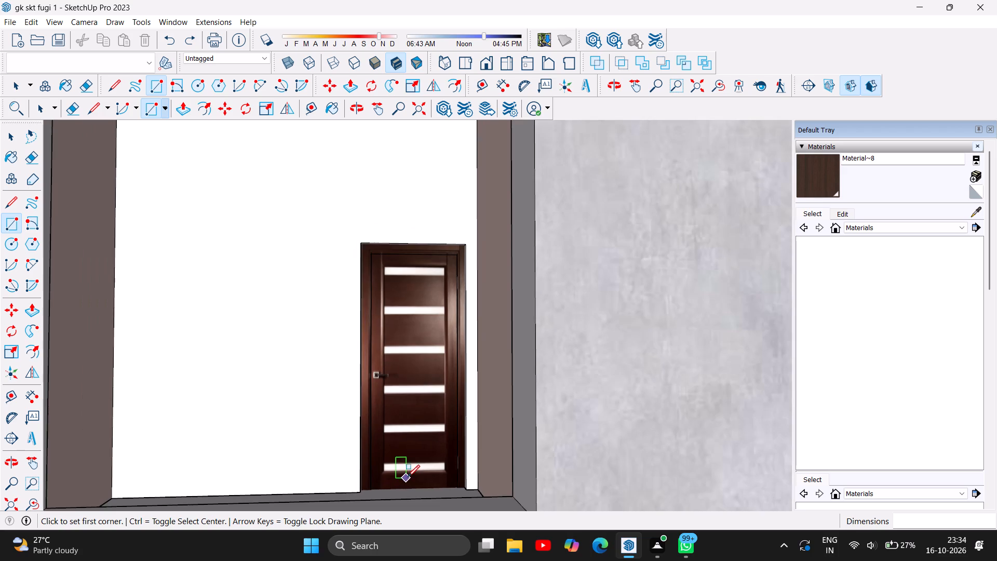
{"action": "scroll", "coordinate": [408, 477], "scroll_direction": "up", "scroll_amount": 5}
{"action": "scroll", "coordinate": [408, 476], "scroll_direction": "down", "scroll_amount": 11}
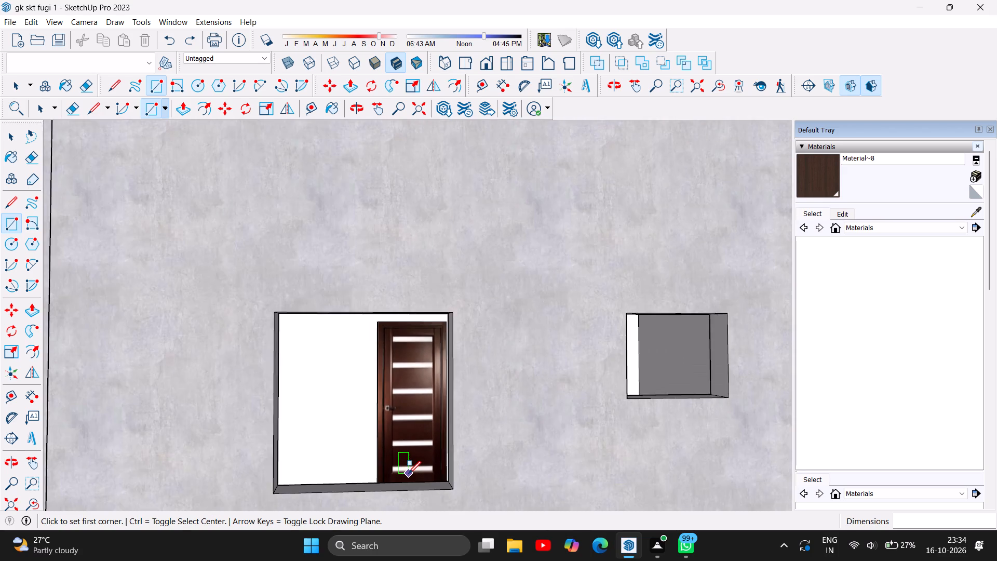
{"action": "scroll", "coordinate": [409, 473], "scroll_direction": "down", "scroll_amount": 12}
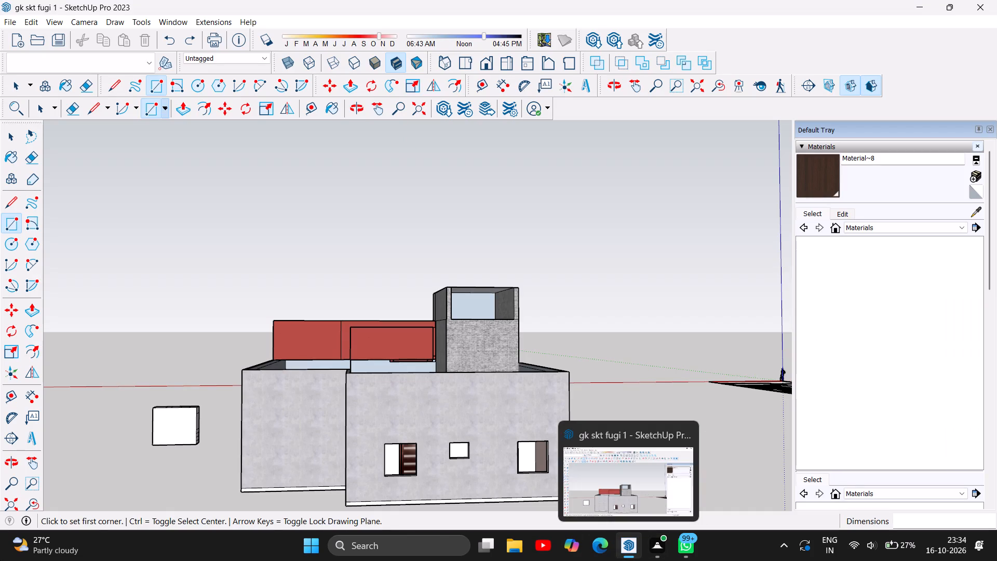
{"action": "scroll", "coordinate": [643, 365], "scroll_direction": "down", "scroll_amount": 1}
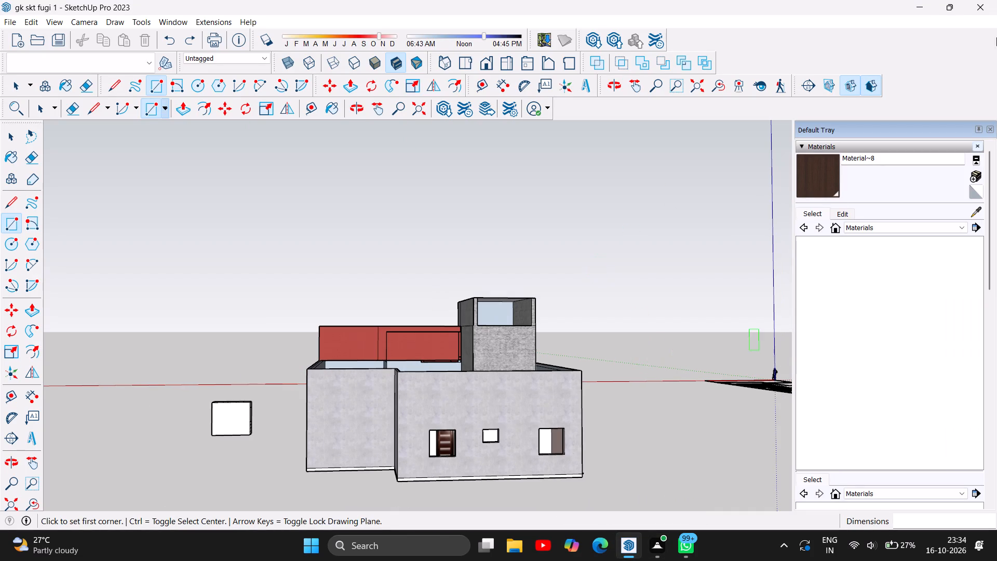
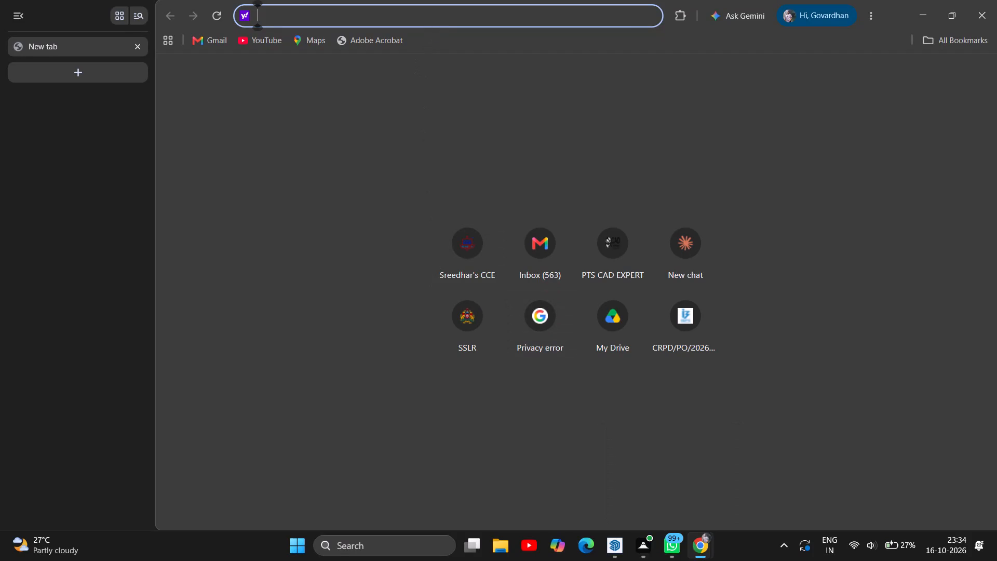
Search the web for "3d warehouse sketchup" in Chrome and open the 3D Warehouse site.
{"action": "left_click", "coordinate": [448, 15]}
{"action": "type", "text": "3d"}
{"action": "key", "text": "space"}
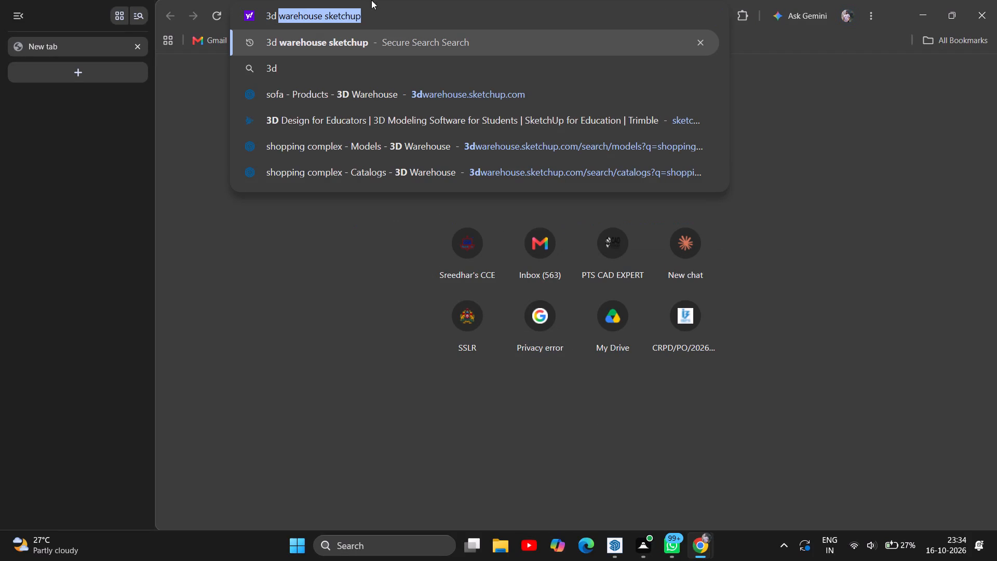
{"action": "left_click", "coordinate": [360, 44]}
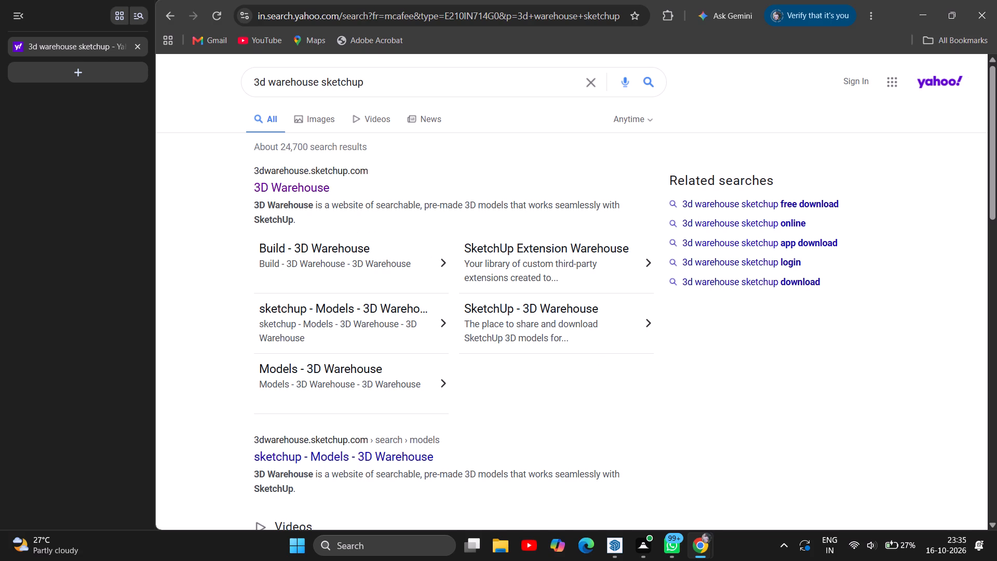
{"action": "left_click", "coordinate": [296, 187]}
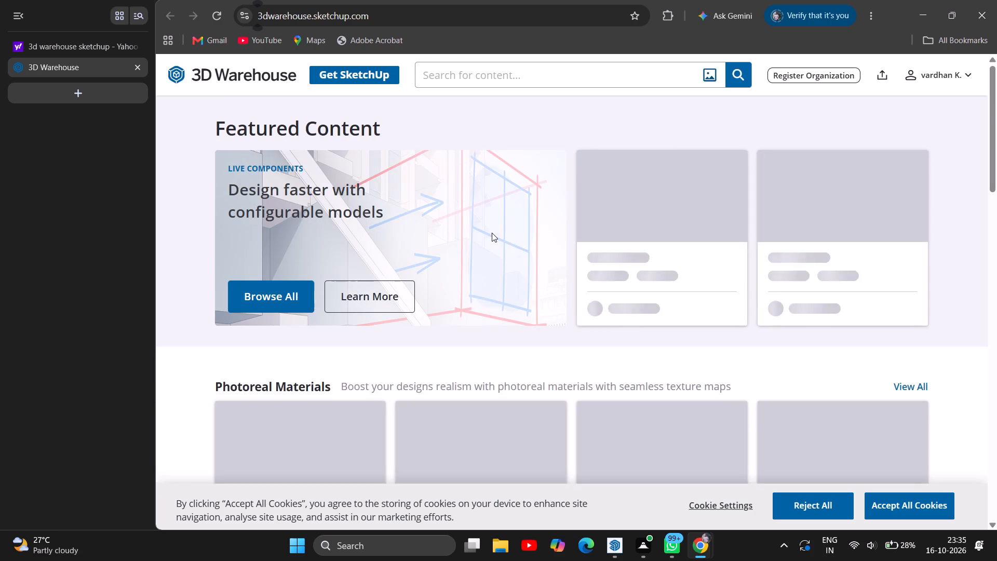
Look through the 3D Warehouse home page, including its materials, brands and recommended architecture models.
{"action": "scroll", "coordinate": [642, 291], "scroll_direction": "down", "scroll_amount": 1}
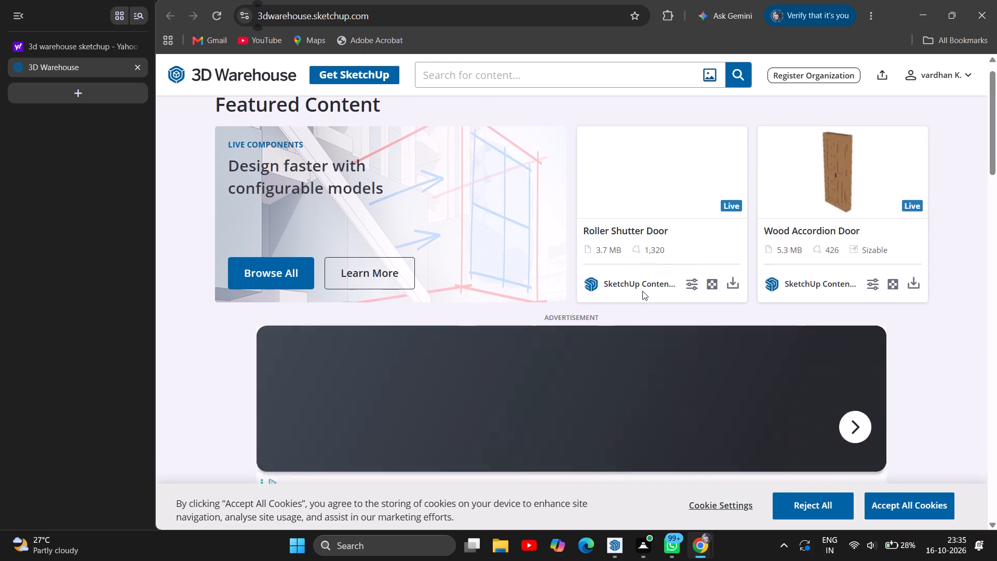
{"action": "scroll", "coordinate": [642, 291], "scroll_direction": "down", "scroll_amount": 7}
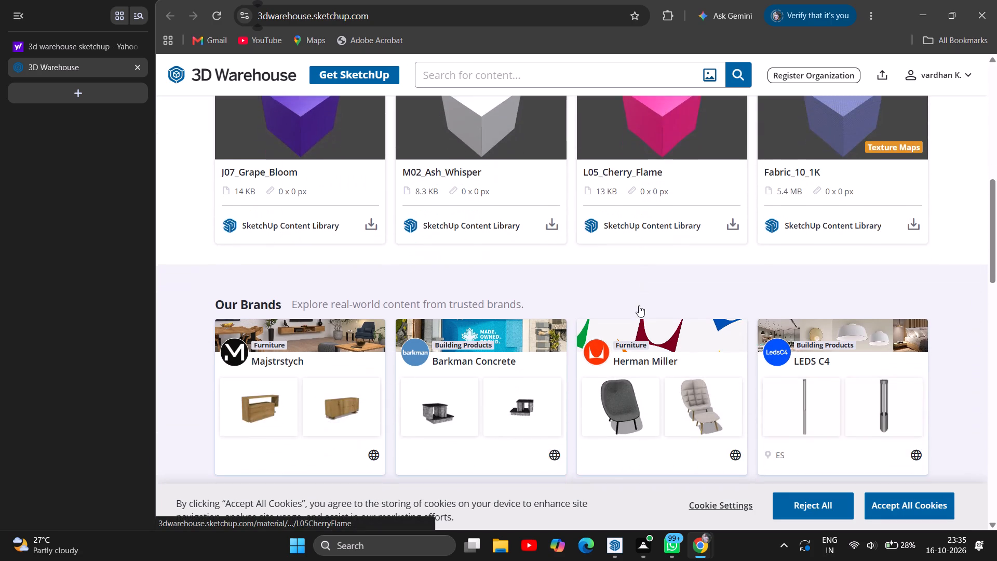
{"action": "scroll", "coordinate": [639, 305], "scroll_direction": "down", "scroll_amount": 6}
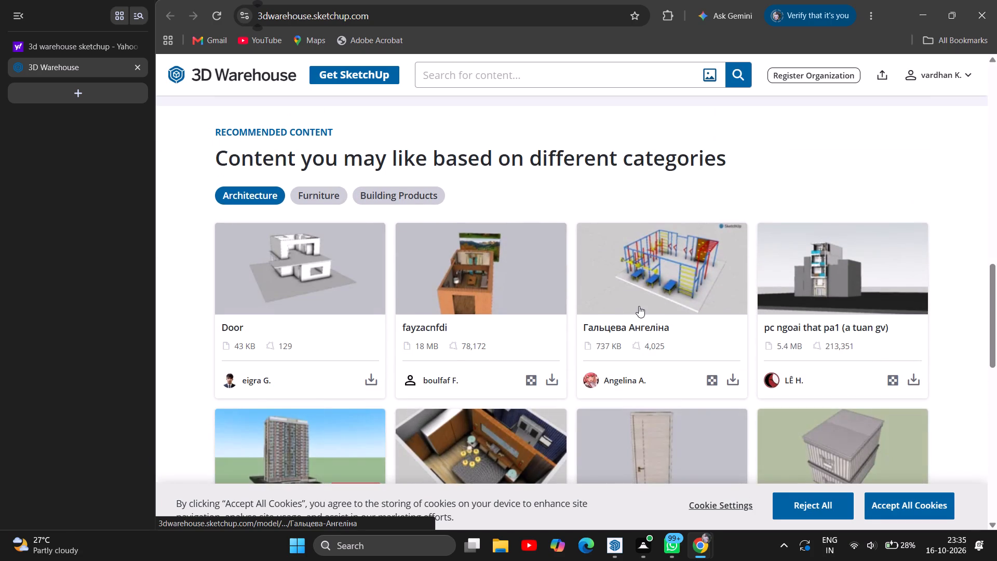
{"action": "scroll", "coordinate": [639, 306], "scroll_direction": "down", "scroll_amount": 8}
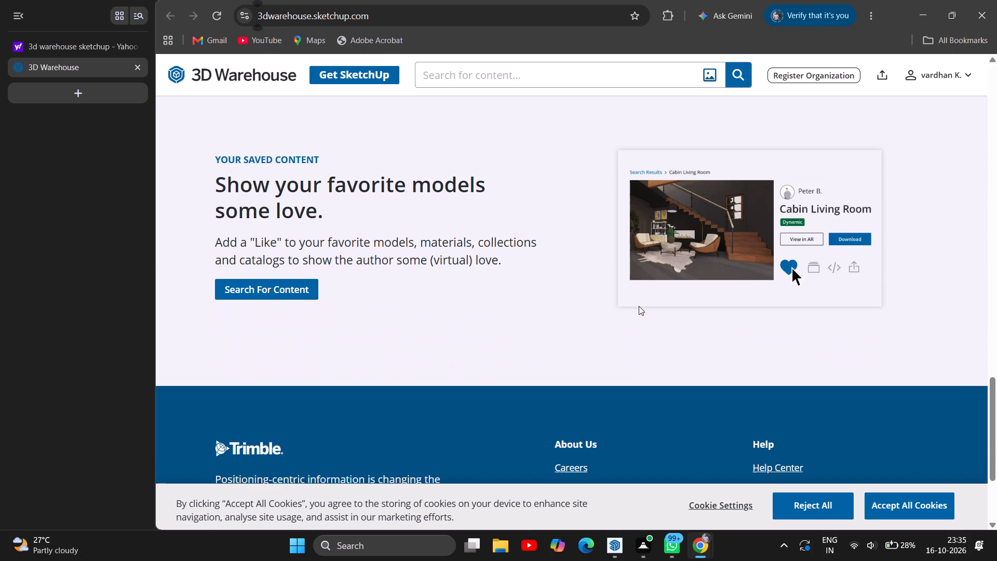
{"action": "scroll", "coordinate": [639, 306], "scroll_direction": "up", "scroll_amount": 11}
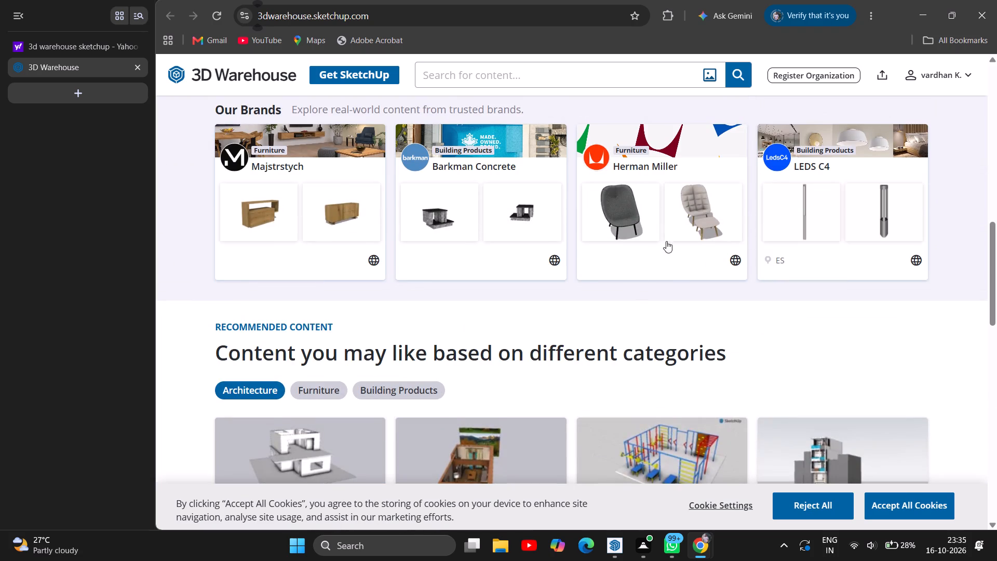
{"action": "scroll", "coordinate": [677, 268], "scroll_direction": "up", "scroll_amount": 3}
Search 3D Warehouse for "windows".
{"action": "left_click", "coordinate": [563, 78]}
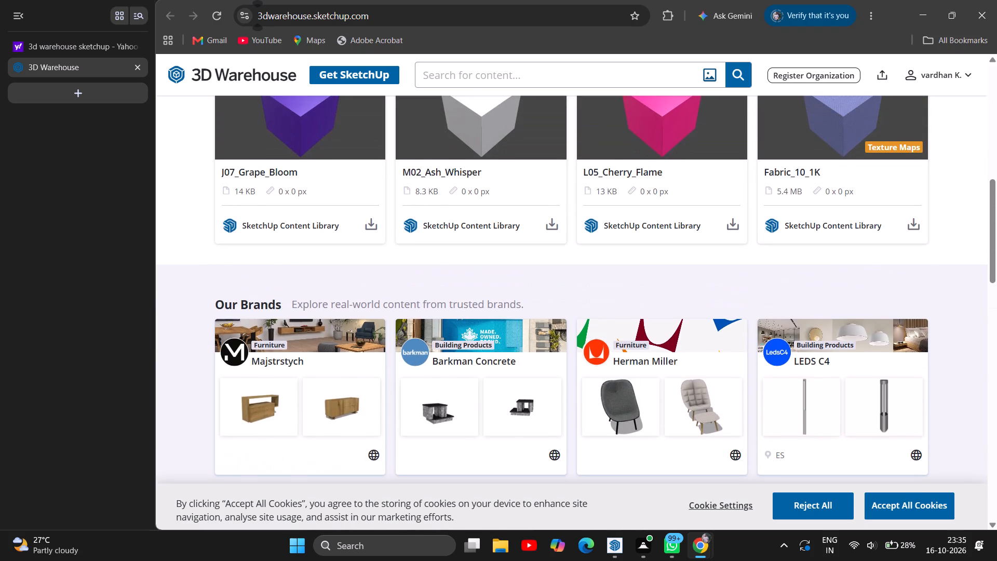
{"action": "type", "text": "wi"}
{"action": "type", "text": "ndows"}
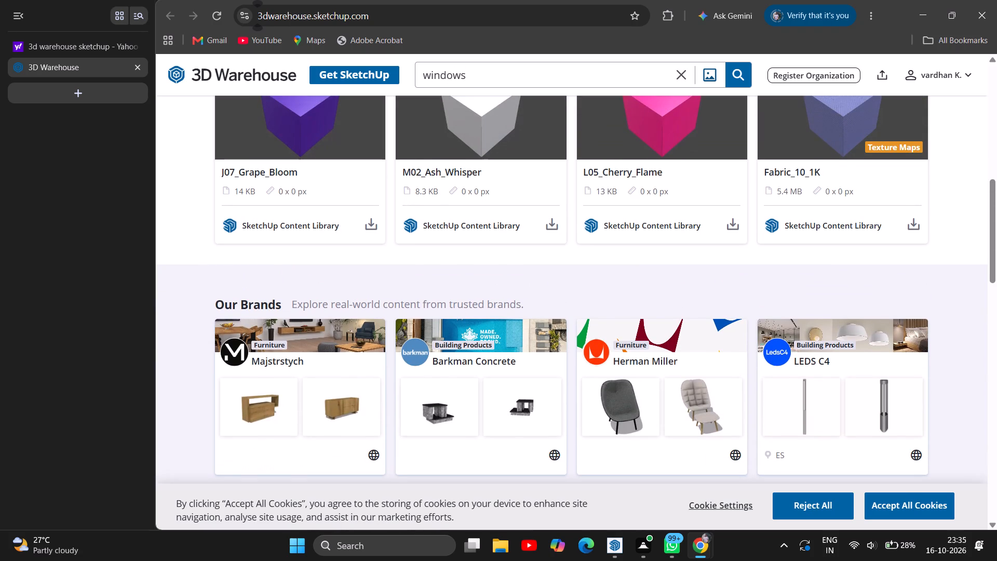
{"action": "left_click", "coordinate": [741, 68]}
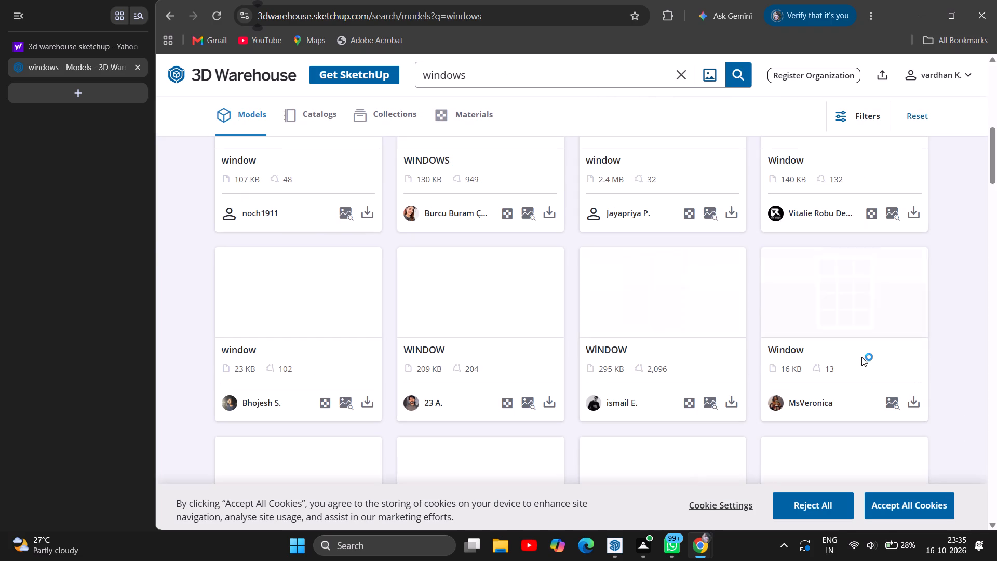
Examine the first batch of window models in the search results, comparing their frame styles and pane layouts.
{"action": "scroll", "coordinate": [883, 343], "scroll_direction": "up", "scroll_amount": 7}
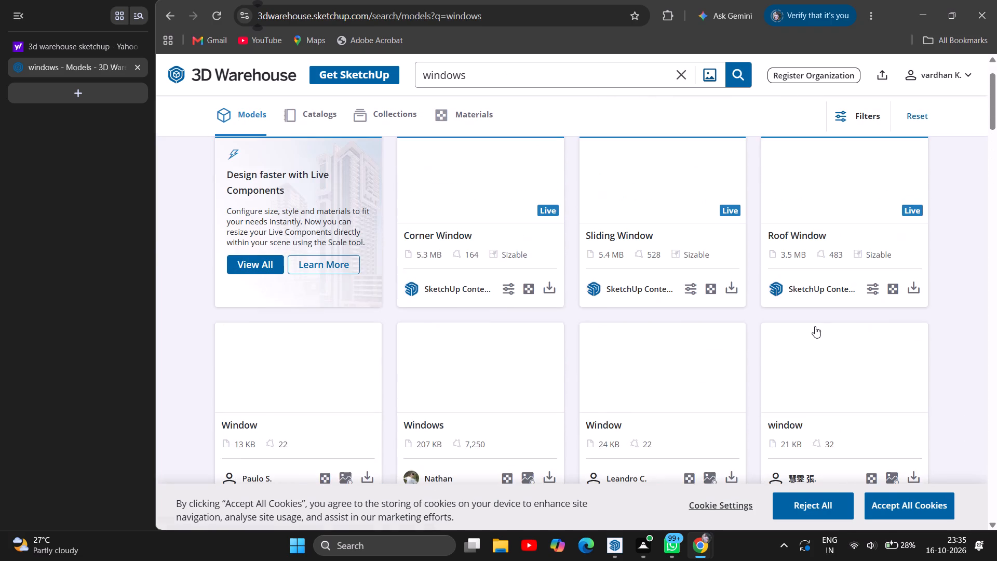
{"action": "scroll", "coordinate": [816, 326], "scroll_direction": "up", "scroll_amount": 3}
{"action": "scroll", "coordinate": [813, 324], "scroll_direction": "down", "scroll_amount": 6}
{"action": "scroll", "coordinate": [816, 323], "scroll_direction": "up", "scroll_amount": 1}
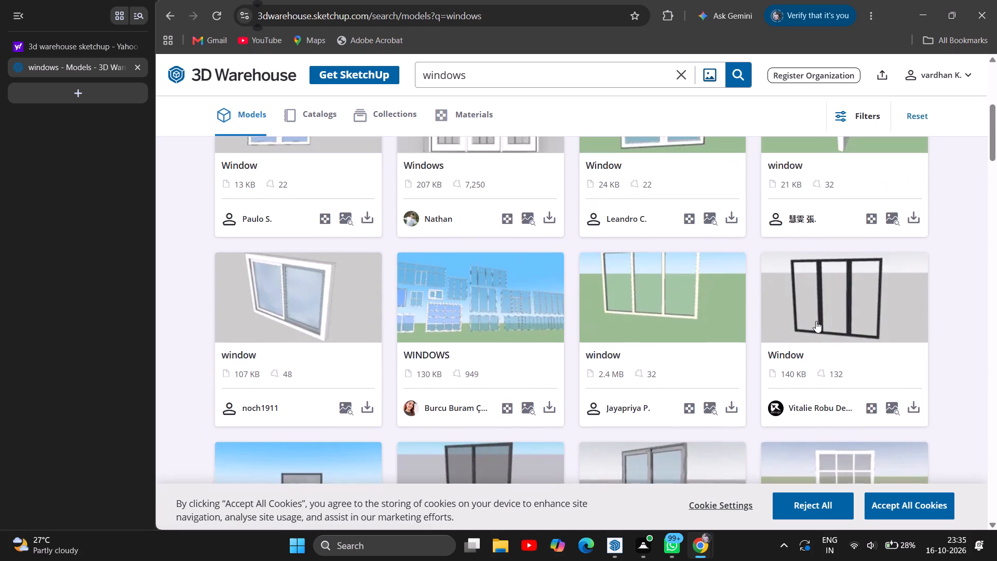
{"action": "scroll", "coordinate": [816, 318], "scroll_direction": "down", "scroll_amount": 11}
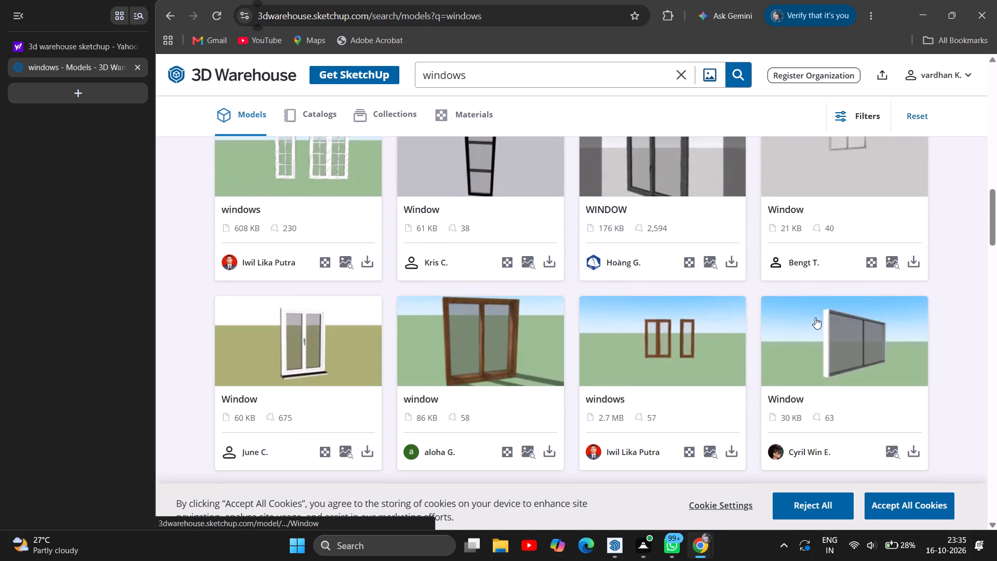
{"action": "scroll", "coordinate": [815, 317], "scroll_direction": "down", "scroll_amount": 9}
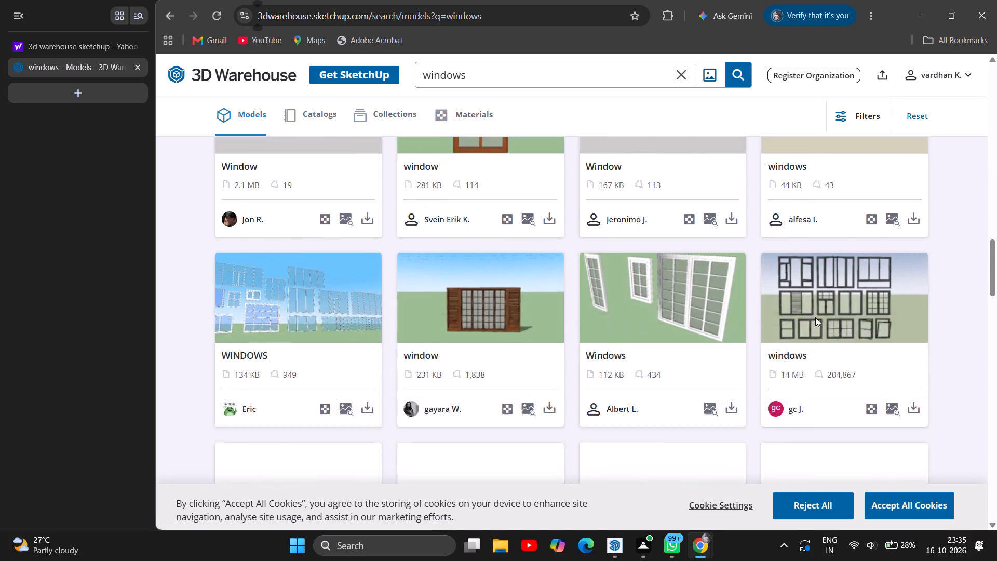
{"action": "scroll", "coordinate": [815, 317], "scroll_direction": "down", "scroll_amount": 7}
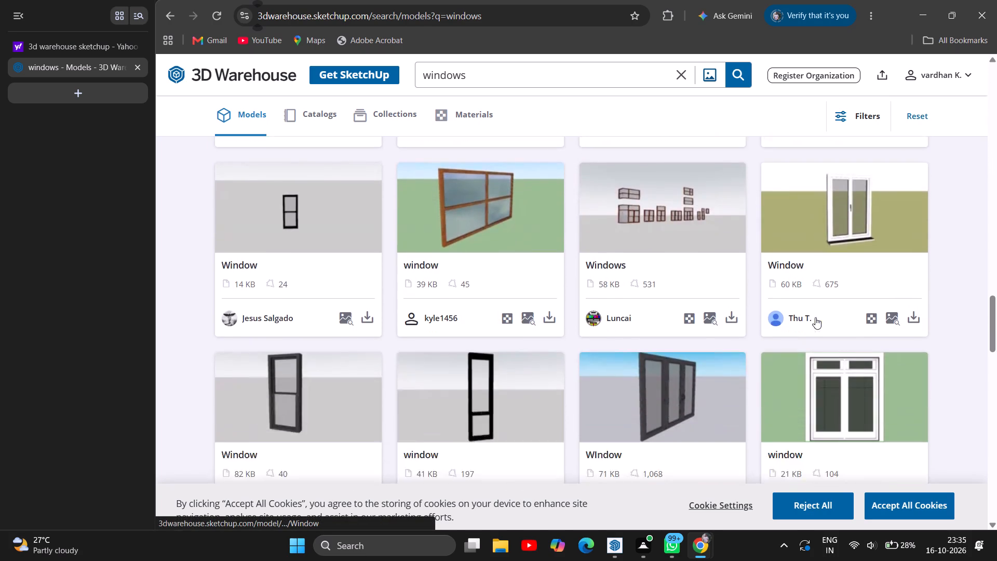
{"action": "scroll", "coordinate": [814, 316], "scroll_direction": "down", "scroll_amount": 7}
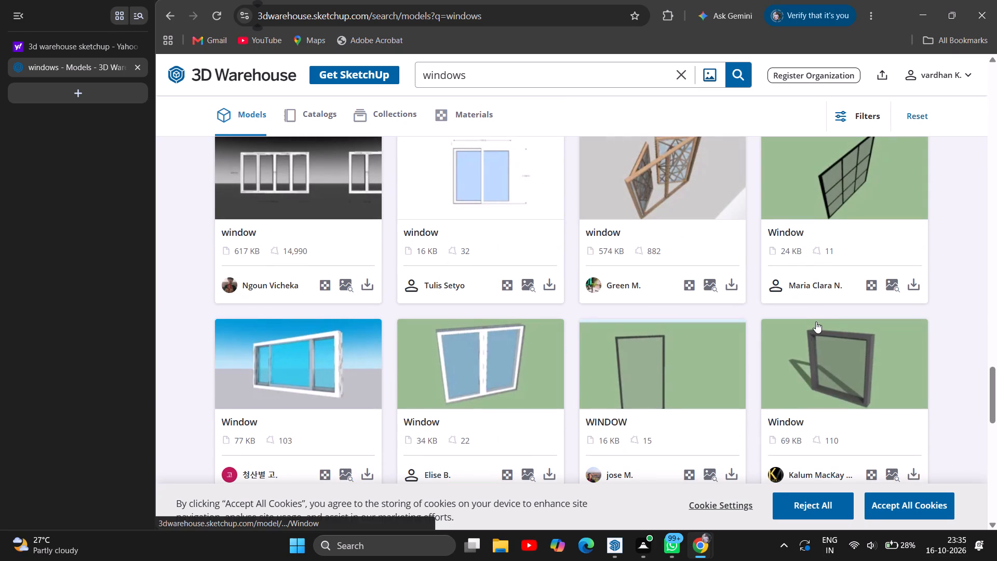
{"action": "scroll", "coordinate": [816, 319], "scroll_direction": "down", "scroll_amount": 5}
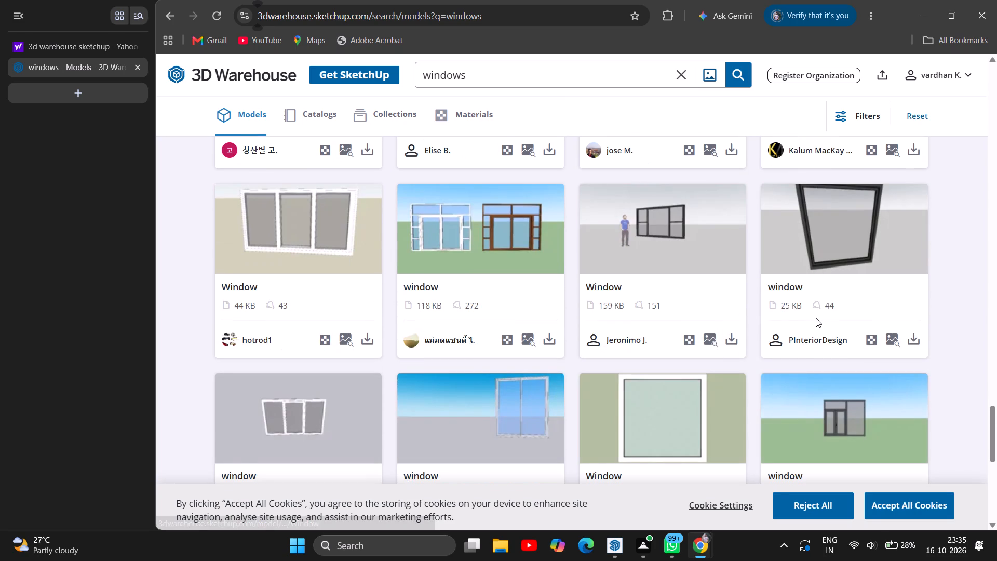
{"action": "scroll", "coordinate": [816, 318], "scroll_direction": "down", "scroll_amount": 6}
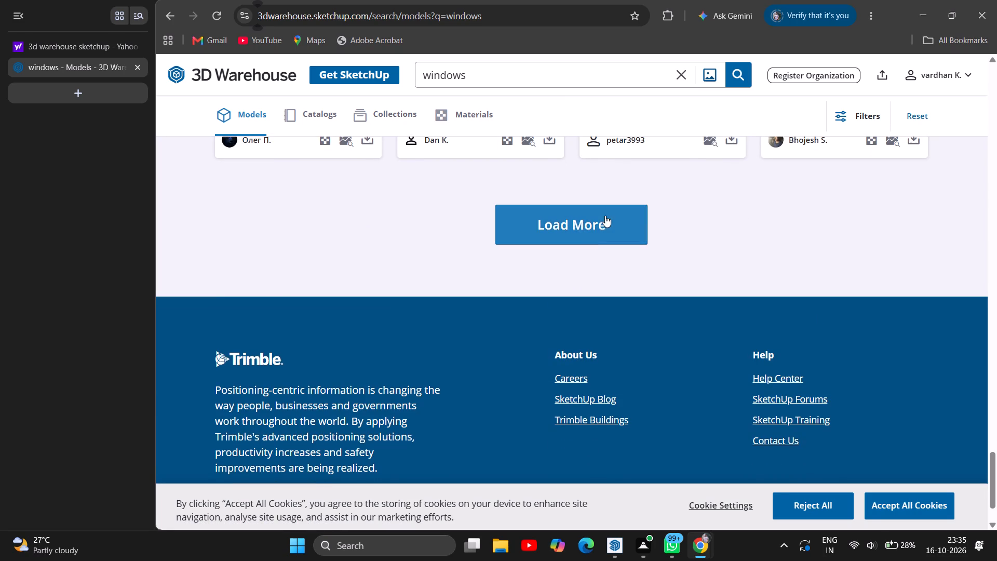
Load more window models and look through the added results.
{"action": "left_click", "coordinate": [604, 220]}
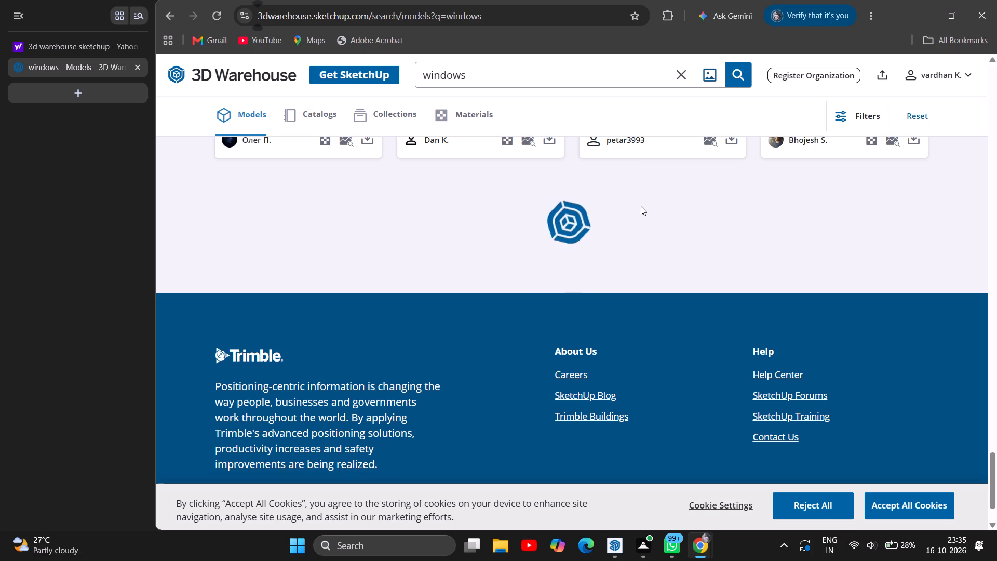
{"action": "scroll", "coordinate": [868, 291], "scroll_direction": "up", "scroll_amount": 4}
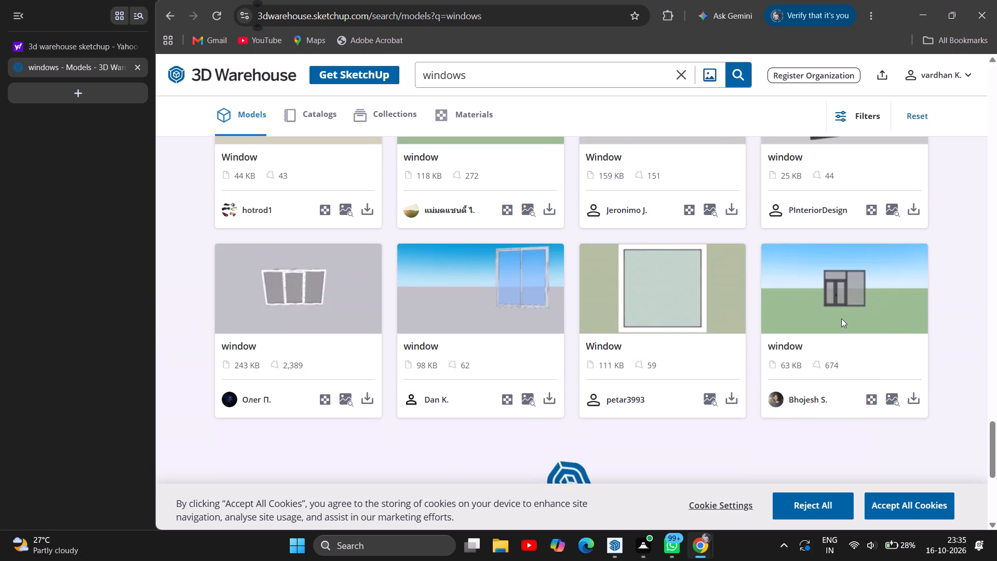
{"action": "scroll", "coordinate": [635, 399], "scroll_direction": "down", "scroll_amount": 5}
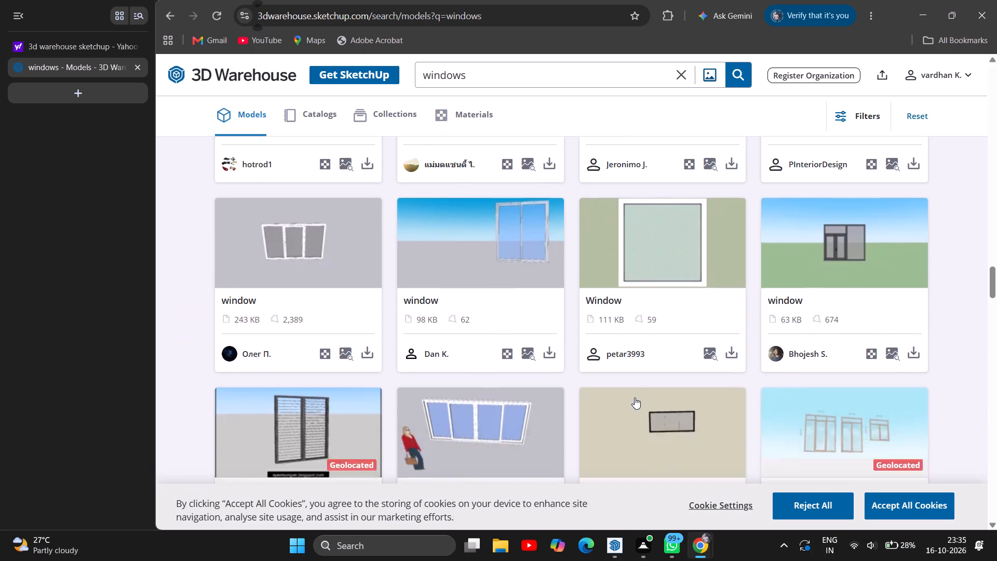
{"action": "scroll", "coordinate": [635, 397], "scroll_direction": "down", "scroll_amount": 6}
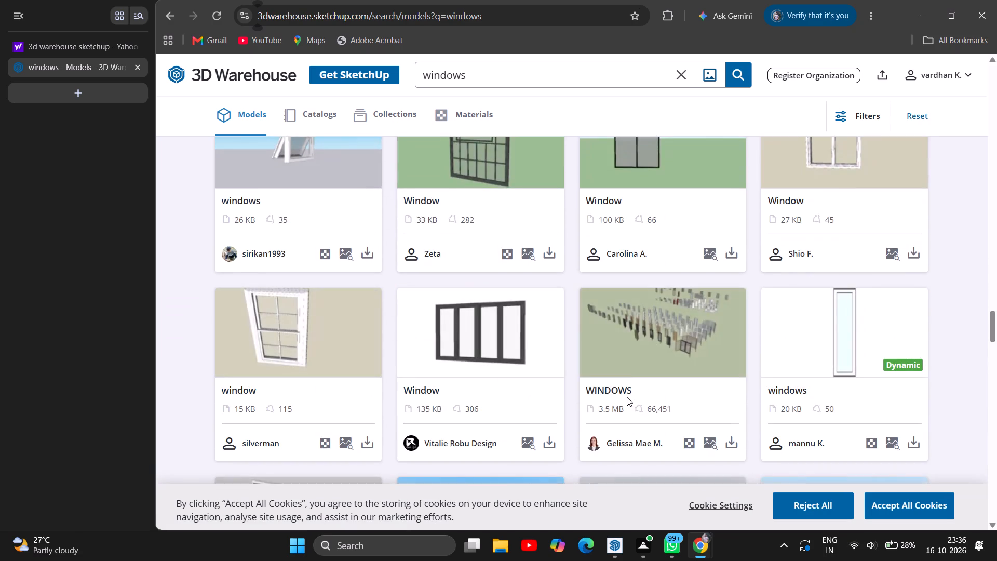
Look back through the window models to the start of the results, and review the first rows again.
{"action": "scroll", "coordinate": [626, 396], "scroll_direction": "up", "scroll_amount": 17}
{"action": "scroll", "coordinate": [624, 396], "scroll_direction": "up", "scroll_amount": 17}
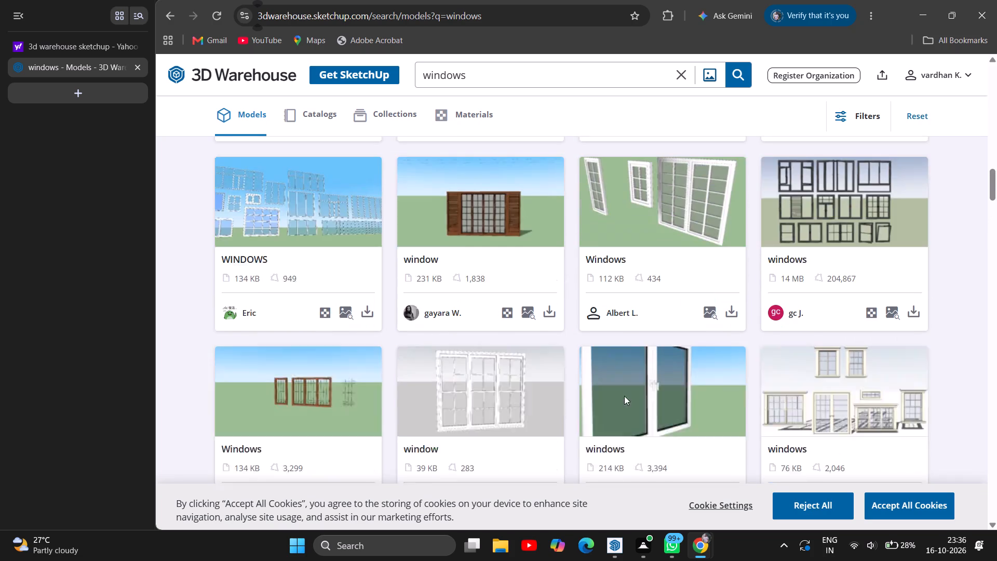
{"action": "scroll", "coordinate": [624, 396], "scroll_direction": "up", "scroll_amount": 14}
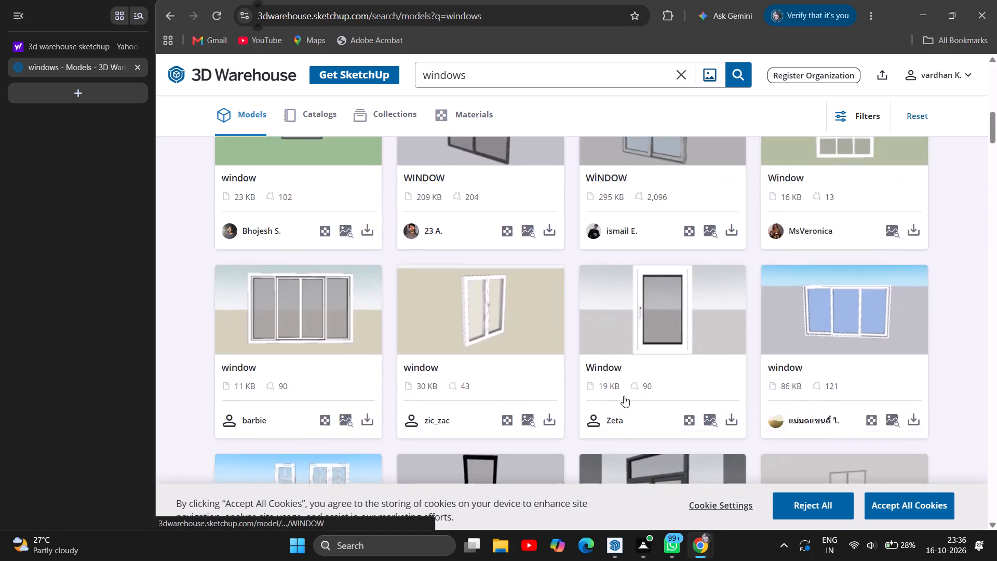
{"action": "scroll", "coordinate": [624, 396], "scroll_direction": "up", "scroll_amount": 11}
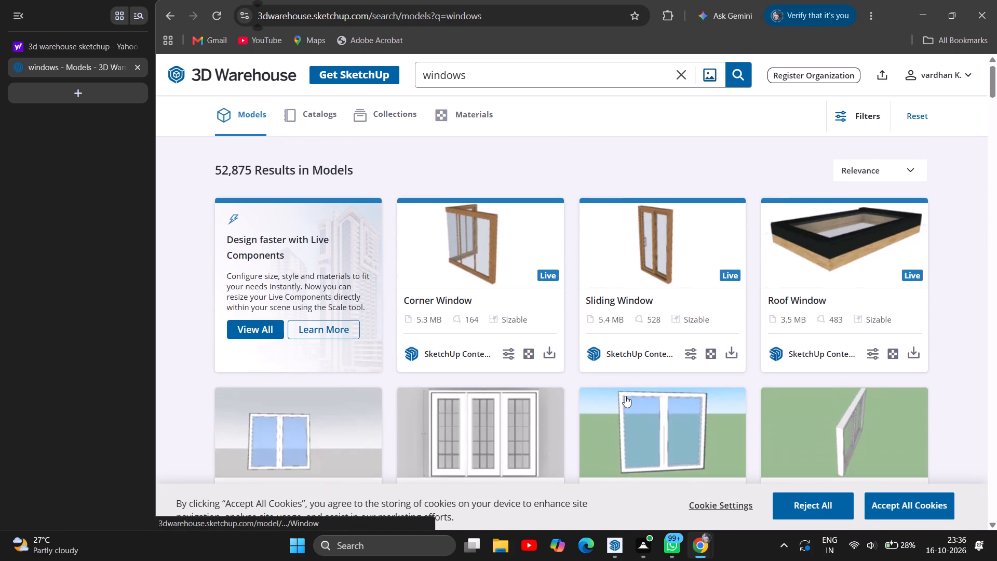
{"action": "scroll", "coordinate": [625, 396], "scroll_direction": "up", "scroll_amount": 6}
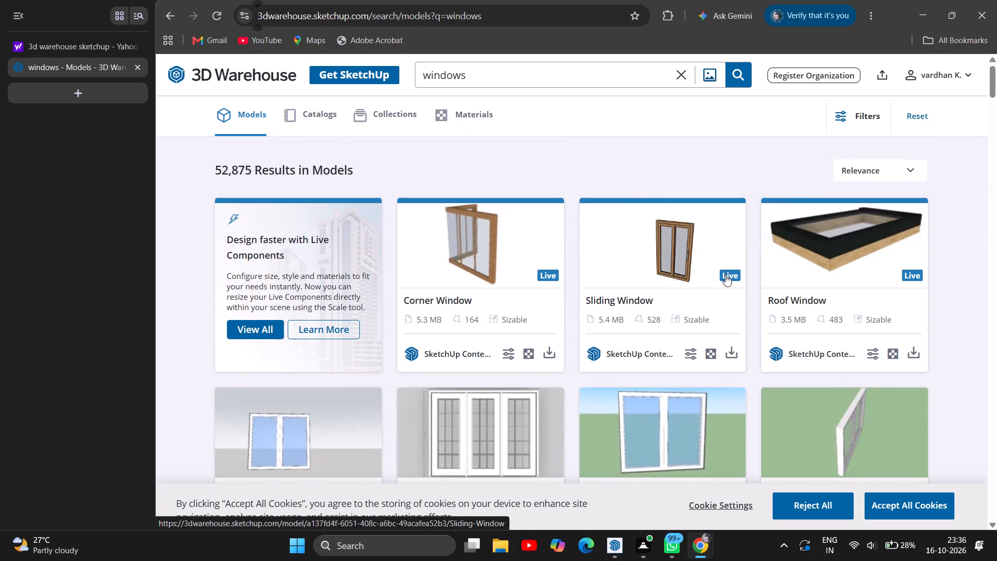
{"action": "scroll", "coordinate": [725, 275], "scroll_direction": "down", "scroll_amount": 5}
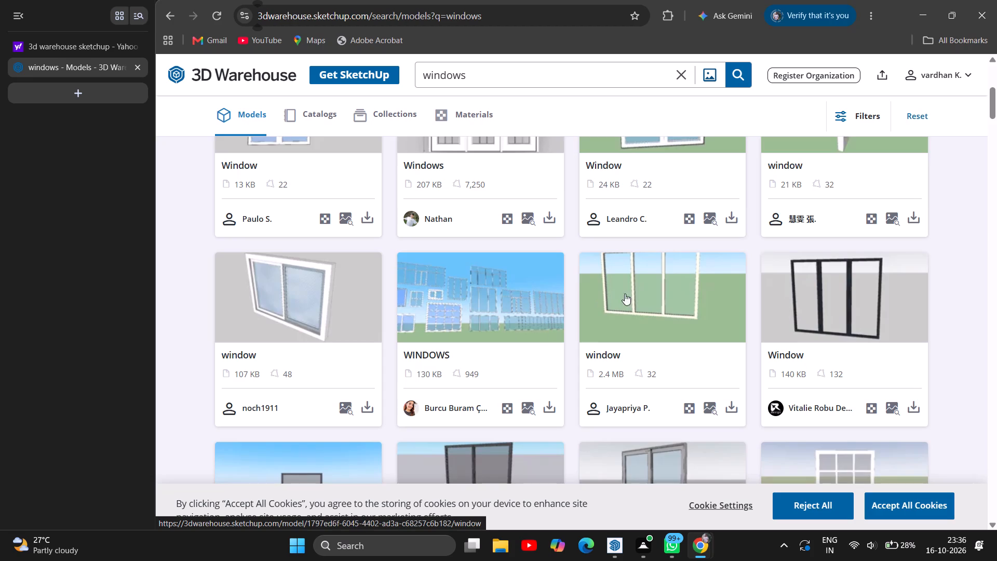
{"action": "scroll", "coordinate": [676, 286], "scroll_direction": "down", "scroll_amount": 4}
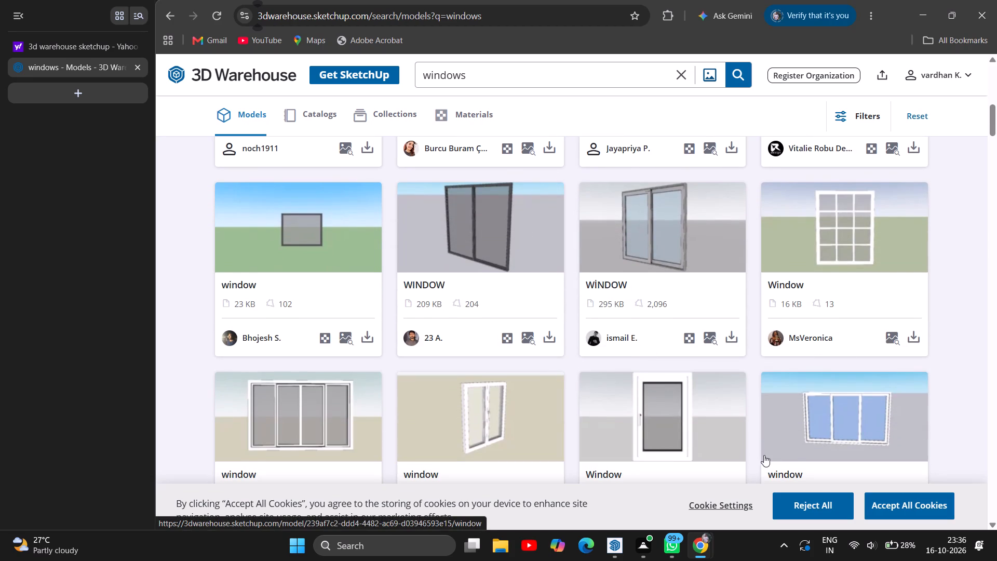
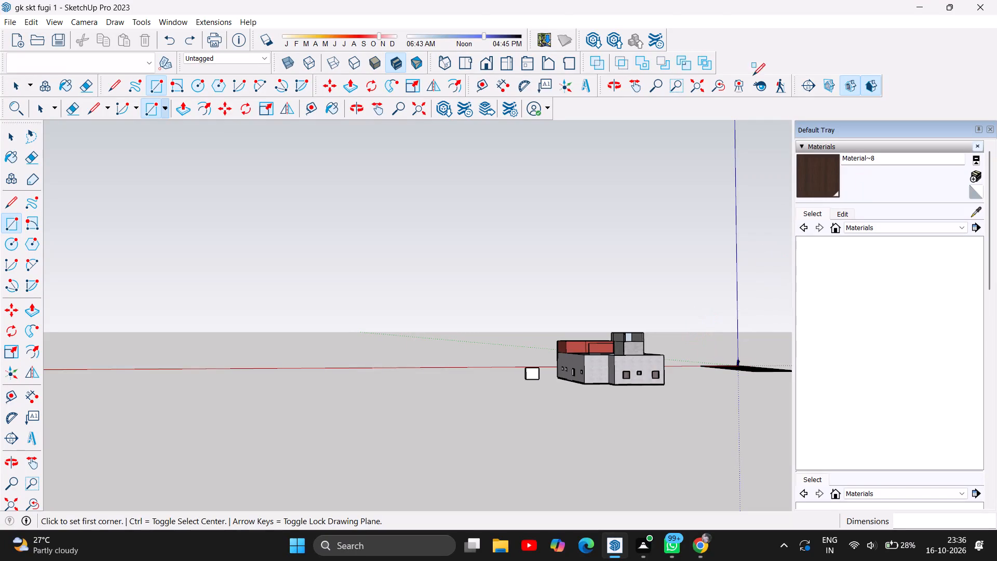
Examine the house from several sides, focusing on the front facade with its slats, sign, door and window openings.
{"action": "left_click", "coordinate": [355, 112]}
{"action": "left_click_drag", "start_coordinate": [376, 360], "coordinate": [680, 379]}
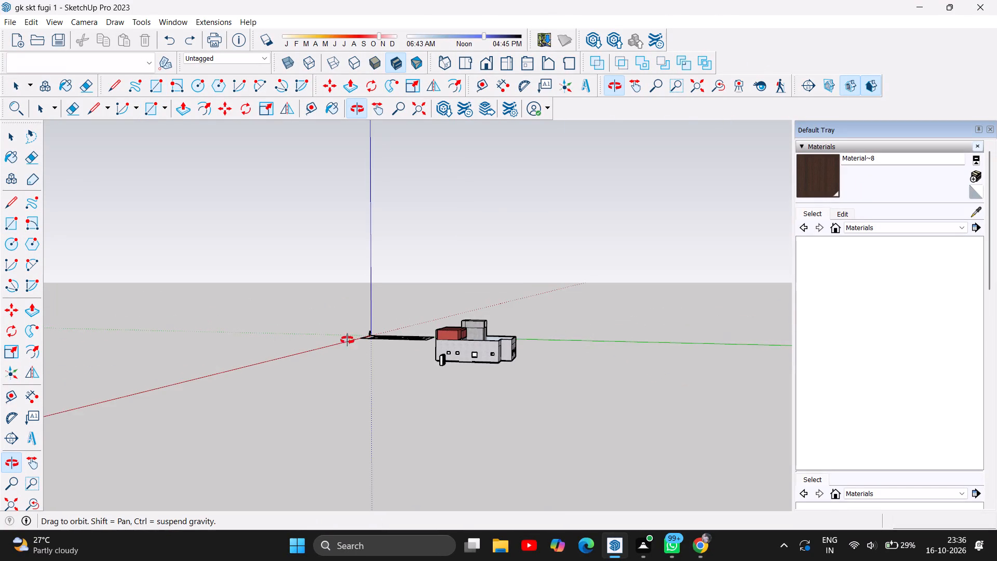
{"action": "left_click_drag", "start_coordinate": [344, 340], "coordinate": [679, 331]}
{"action": "left_click_drag", "start_coordinate": [388, 344], "coordinate": [583, 339]}
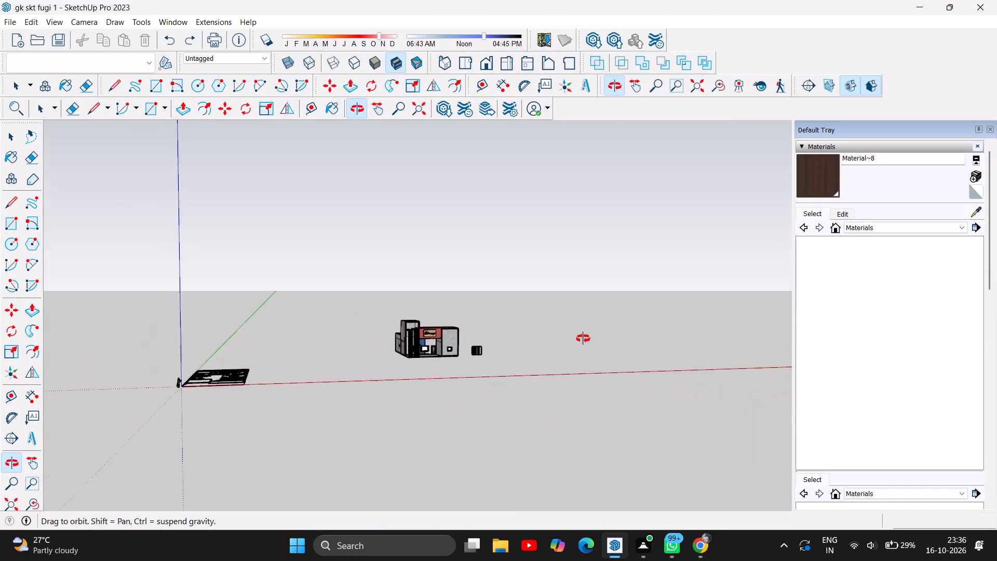
{"action": "left_click_drag", "start_coordinate": [583, 339], "coordinate": [465, 385]}
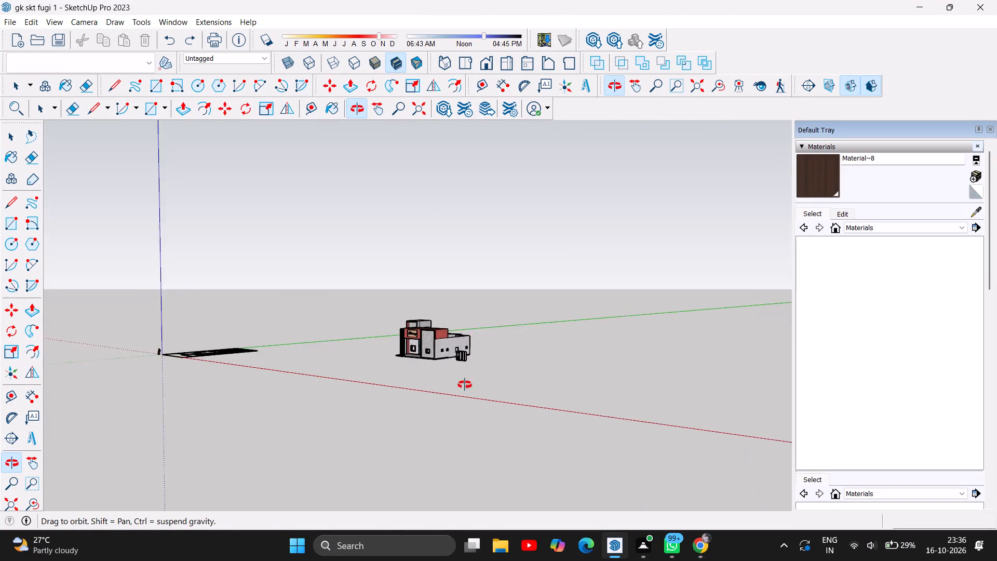
{"action": "left_click_drag", "start_coordinate": [465, 385], "coordinate": [443, 377]}
{"action": "scroll", "coordinate": [422, 329], "scroll_direction": "up", "scroll_amount": 4}
{"action": "scroll", "coordinate": [463, 376], "scroll_direction": "up", "scroll_amount": 7}
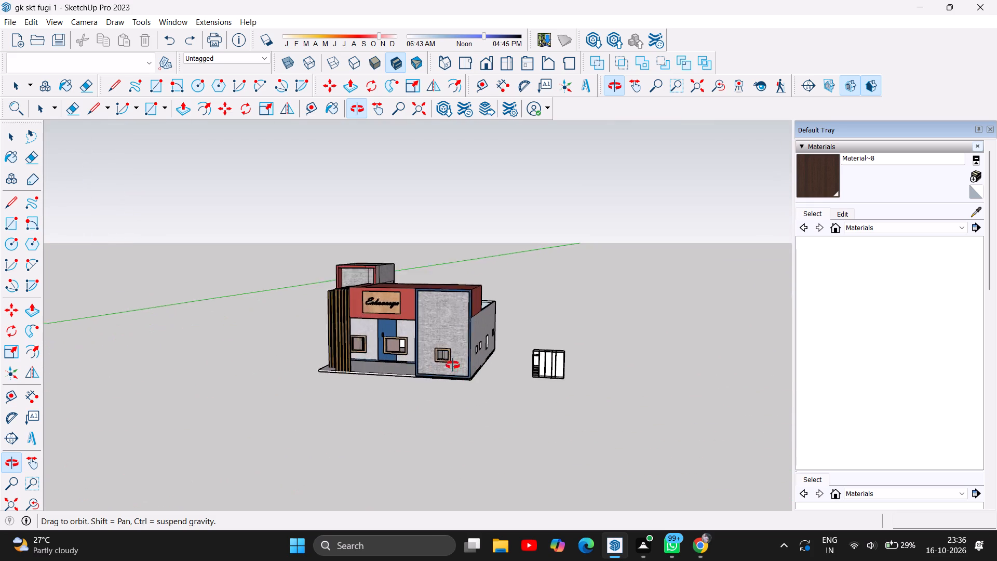
{"action": "scroll", "coordinate": [453, 365], "scroll_direction": "up", "scroll_amount": 3}
{"action": "scroll", "coordinate": [370, 399], "scroll_direction": "up", "scroll_amount": 5}
{"action": "left_click_drag", "start_coordinate": [370, 398], "coordinate": [374, 396]}
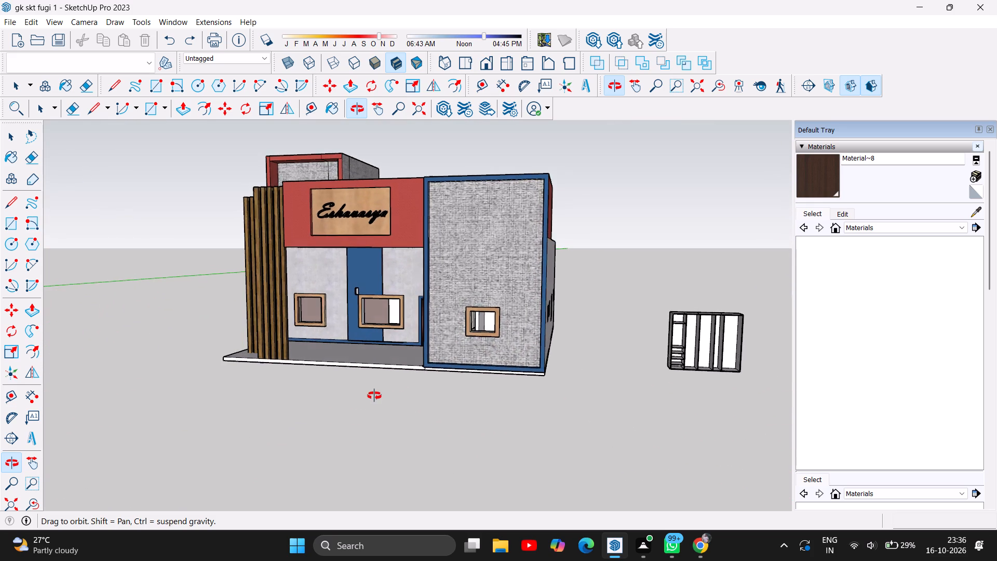
{"action": "left_click_drag", "start_coordinate": [374, 396], "coordinate": [465, 413]}
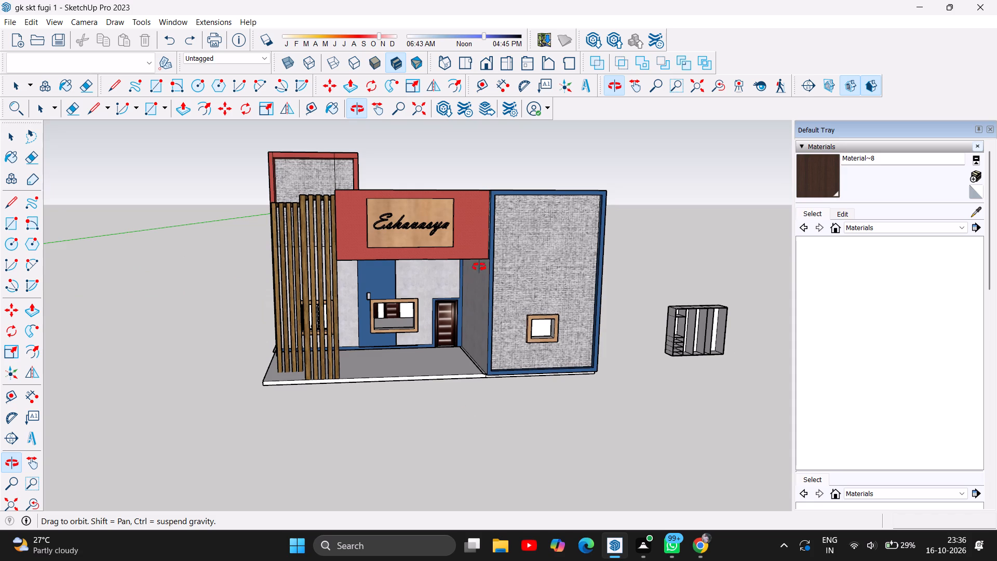
{"action": "scroll", "coordinate": [485, 397], "scroll_direction": "up", "scroll_amount": 1}
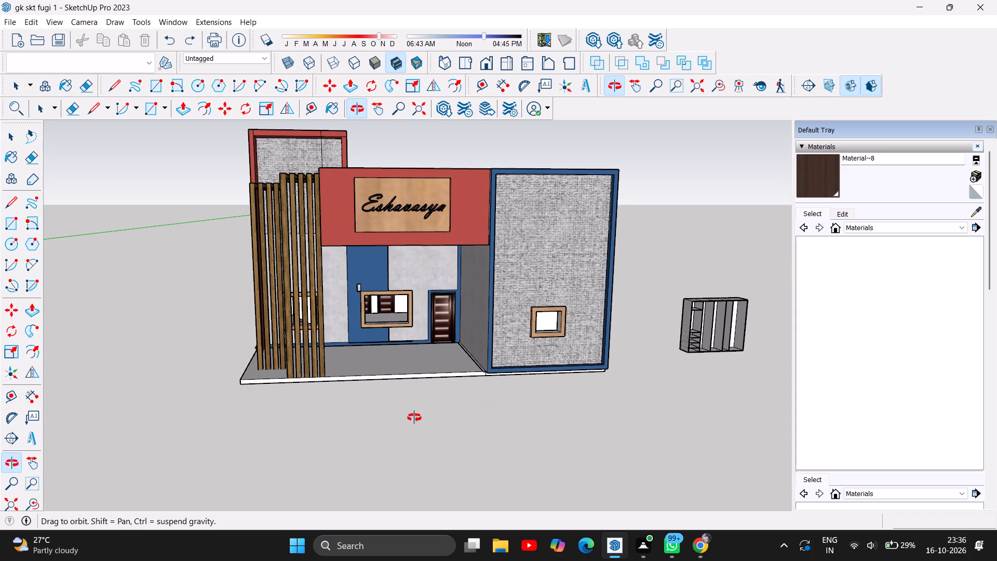
{"action": "scroll", "coordinate": [414, 418], "scroll_direction": "up", "scroll_amount": 2}
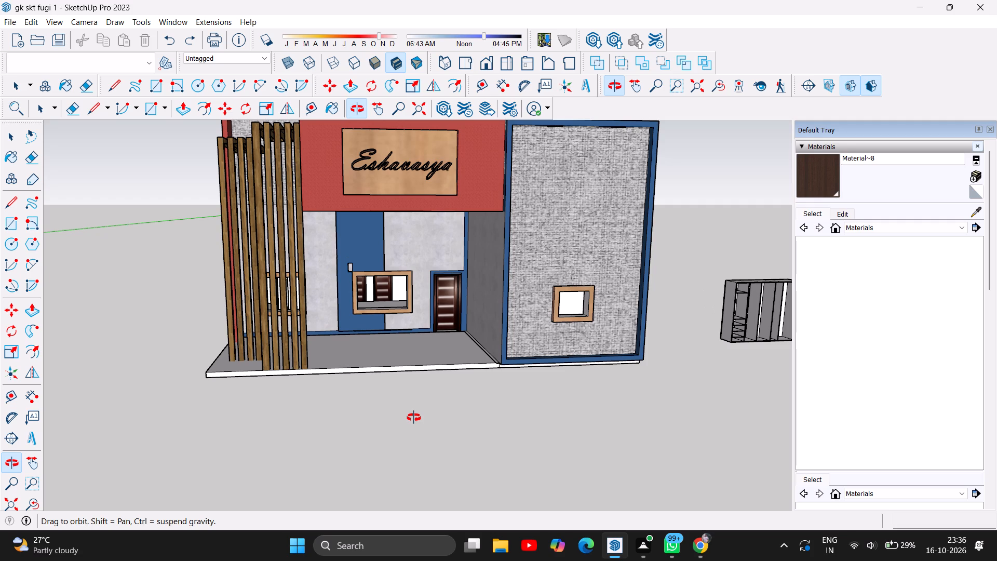
{"action": "scroll", "coordinate": [414, 418], "scroll_direction": "down", "scroll_amount": 4}
{"action": "scroll", "coordinate": [414, 418], "scroll_direction": "up", "scroll_amount": 1}
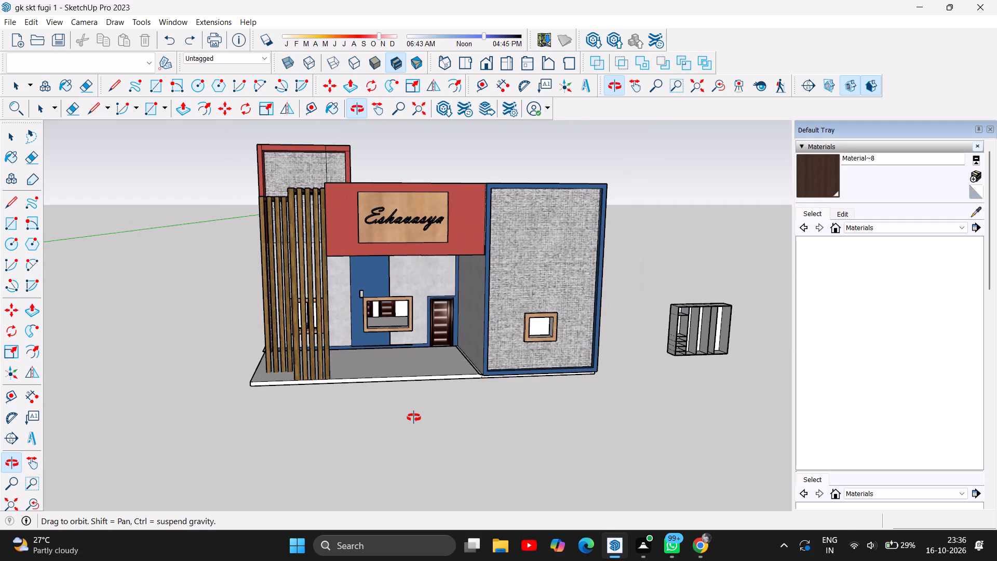
{"action": "scroll", "coordinate": [414, 417], "scroll_direction": "up", "scroll_amount": 1}
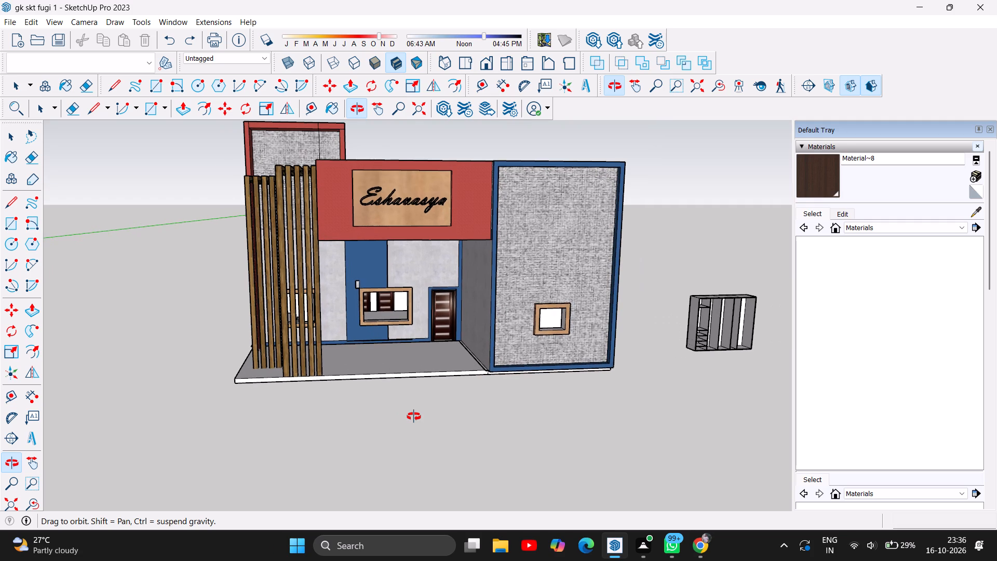
{"action": "scroll", "coordinate": [414, 417], "scroll_direction": "up", "scroll_amount": 1}
{"action": "scroll", "coordinate": [414, 416], "scroll_direction": "down", "scroll_amount": 2}
{"action": "scroll", "coordinate": [414, 416], "scroll_direction": "up", "scroll_amount": 1}
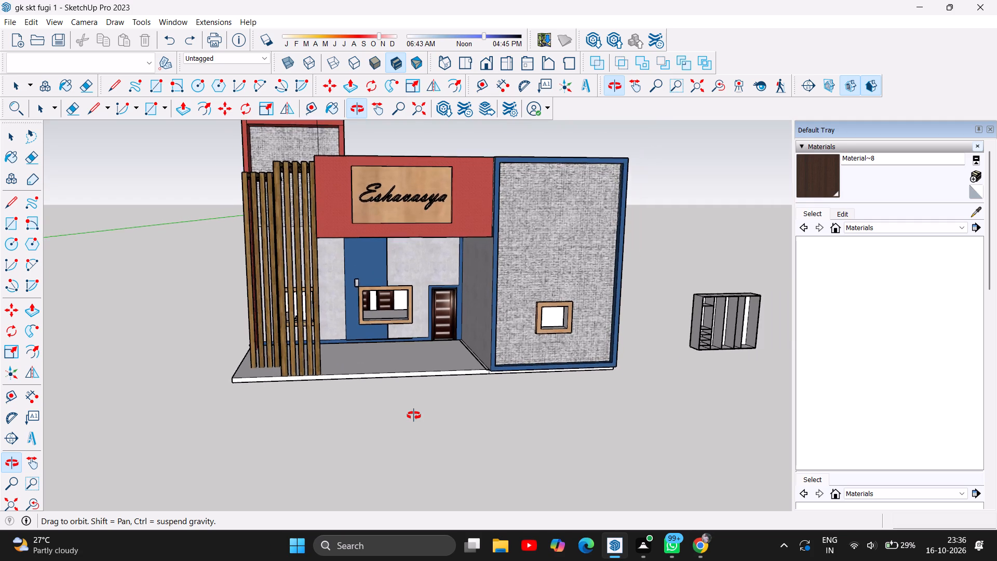
{"action": "scroll", "coordinate": [414, 416], "scroll_direction": "down", "scroll_amount": 1}
{"action": "scroll", "coordinate": [414, 415], "scroll_direction": "up", "scroll_amount": 1}
{"action": "scroll", "coordinate": [414, 413], "scroll_direction": "down", "scroll_amount": 3}
{"action": "scroll", "coordinate": [414, 413], "scroll_direction": "up", "scroll_amount": 1}
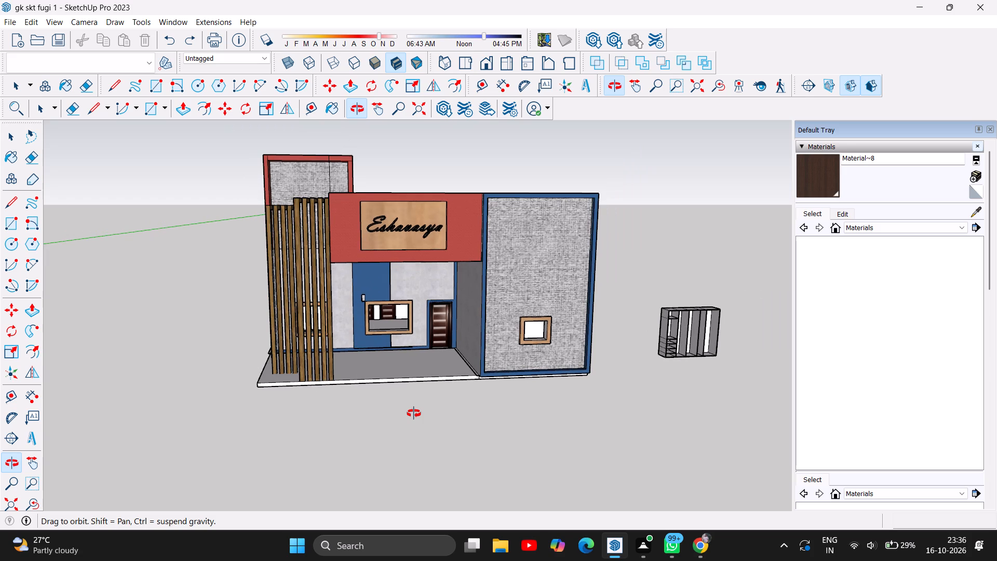
{"action": "scroll", "coordinate": [328, 399], "scroll_direction": "down", "scroll_amount": 7}
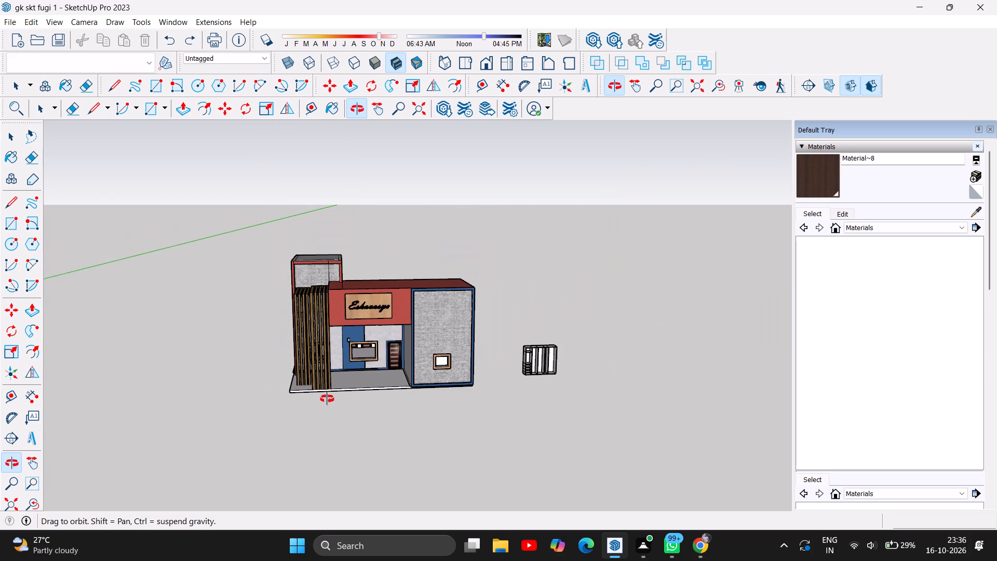
Draw a 7' 10" by 6' 10" rectangle across the open front of the freestanding wardrobe, between the frame's opposite inner corners.
{"action": "scroll", "coordinate": [567, 352], "scroll_direction": "up", "scroll_amount": 3}
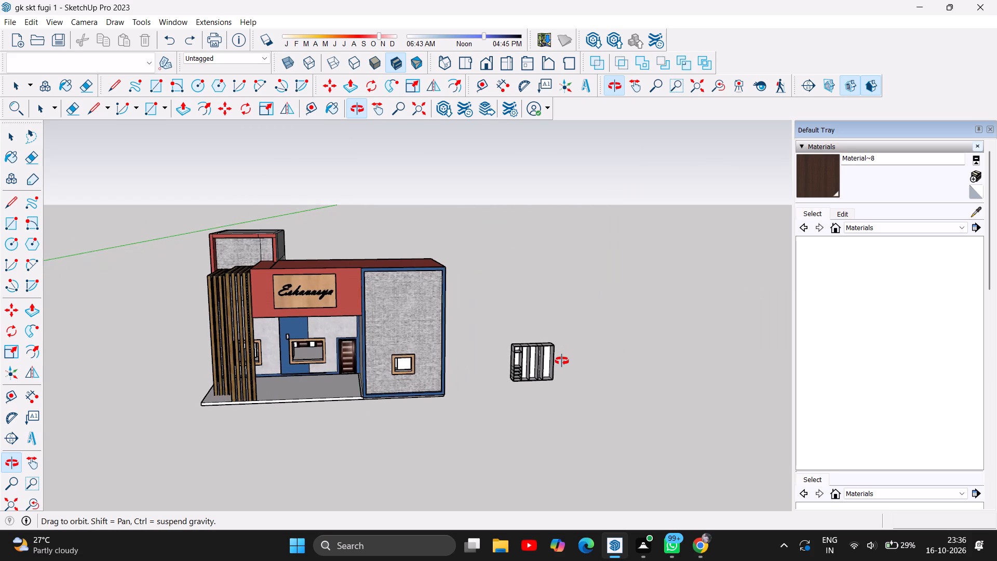
{"action": "scroll", "coordinate": [561, 362], "scroll_direction": "up", "scroll_amount": 4}
{"action": "scroll", "coordinate": [497, 318], "scroll_direction": "up", "scroll_amount": 2}
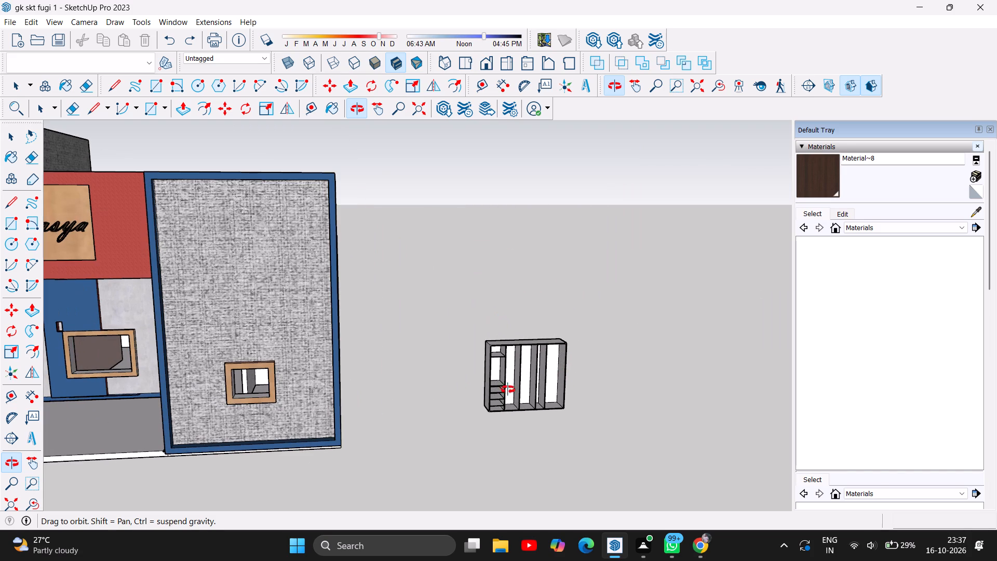
{"action": "scroll", "coordinate": [580, 397], "scroll_direction": "up", "scroll_amount": 9}
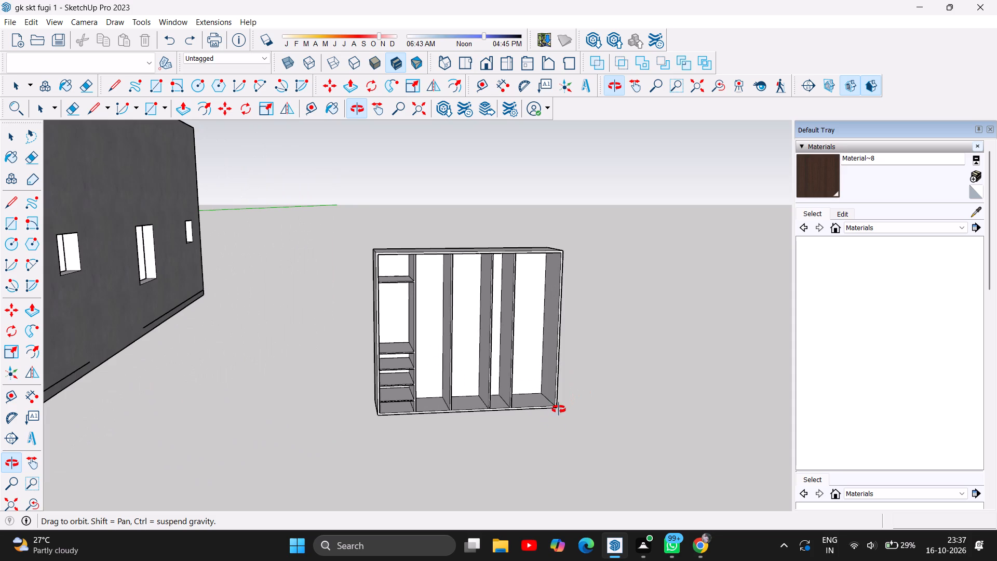
{"action": "scroll", "coordinate": [560, 408], "scroll_direction": "up", "scroll_amount": 6}
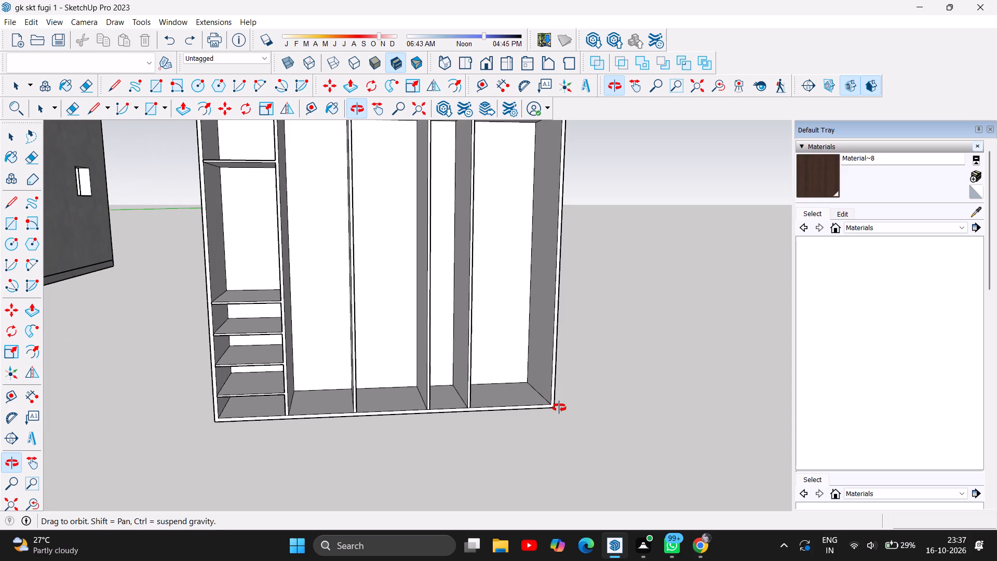
{"action": "scroll", "coordinate": [523, 424], "scroll_direction": "down", "scroll_amount": 1}
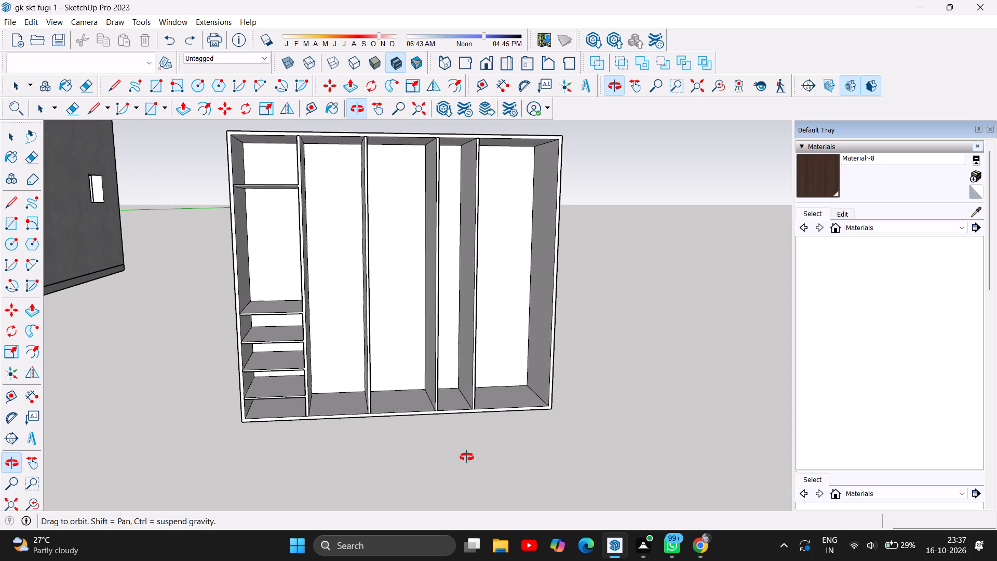
{"action": "scroll", "coordinate": [467, 457], "scroll_direction": "down", "scroll_amount": 2}
{"action": "scroll", "coordinate": [555, 365], "scroll_direction": "up", "scroll_amount": 2}
{"action": "scroll", "coordinate": [552, 371], "scroll_direction": "down", "scroll_amount": 1}
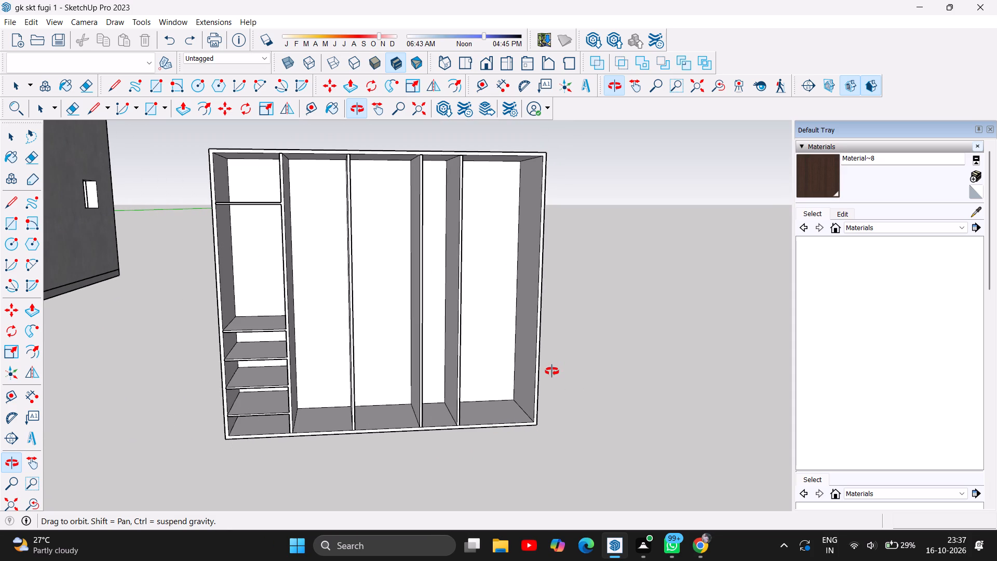
{"action": "left_click", "coordinate": [152, 112]}
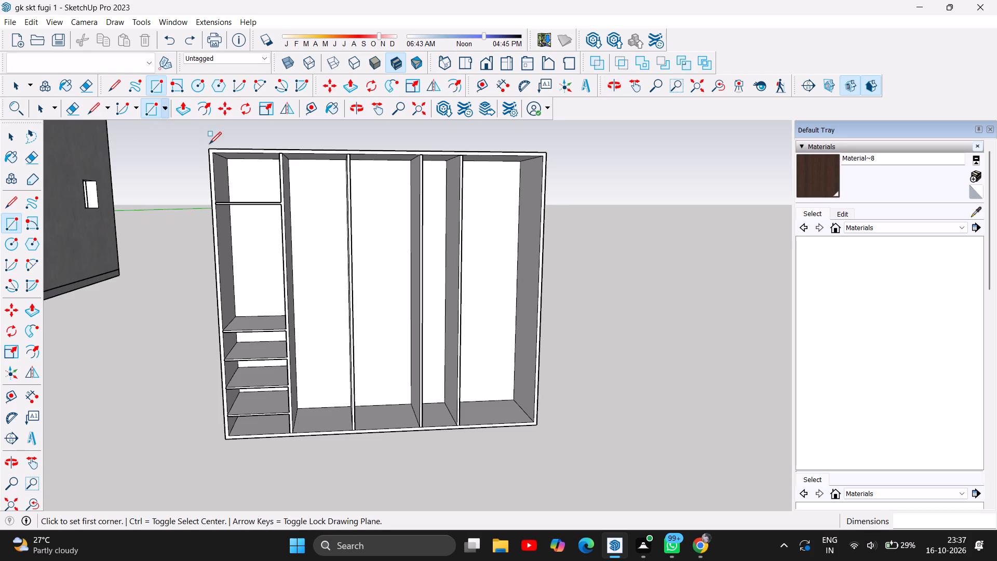
{"action": "left_click", "coordinate": [213, 152]}
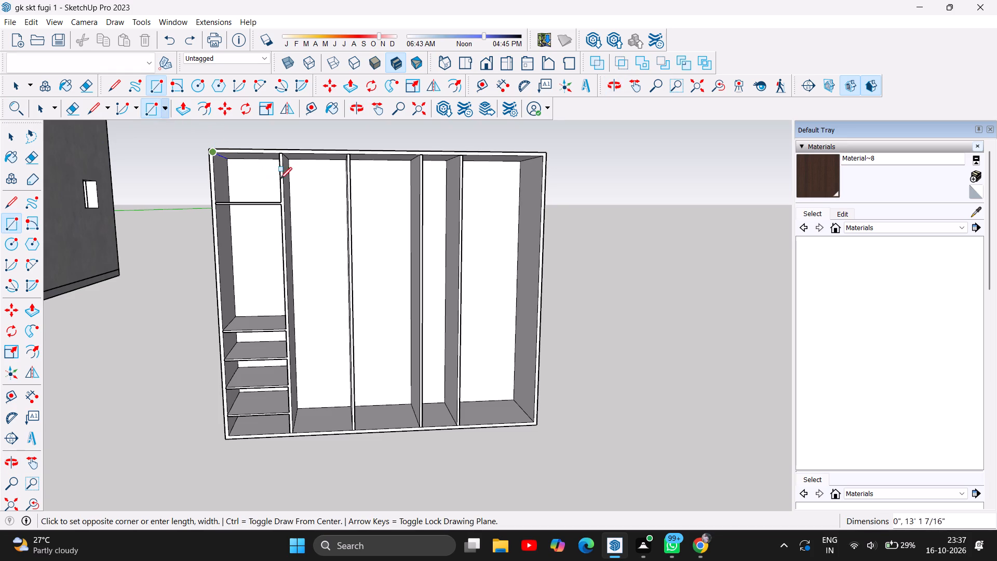
{"action": "left_click", "coordinate": [543, 158]}
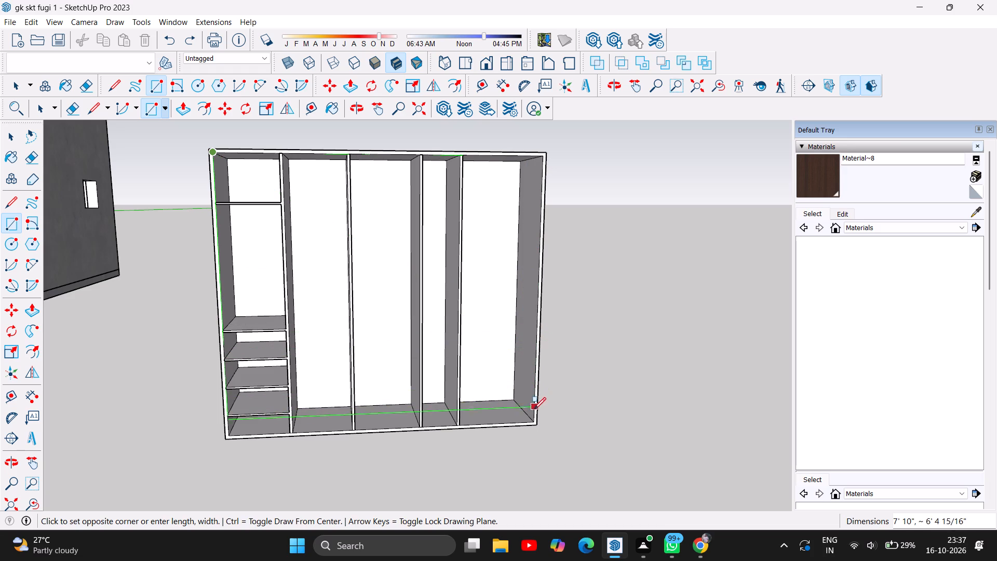
{"action": "left_click", "coordinate": [534, 425]}
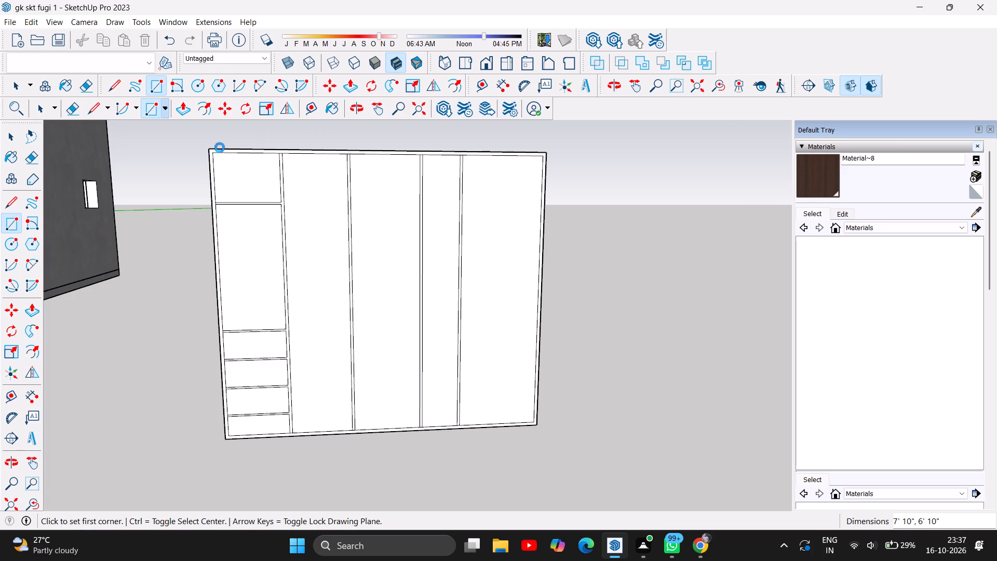
Push/Pull the top two front panels of the wardrobe's shelf column, the small one and the taller one beneath it, by 1" each.
{"action": "left_click", "coordinate": [188, 113]}
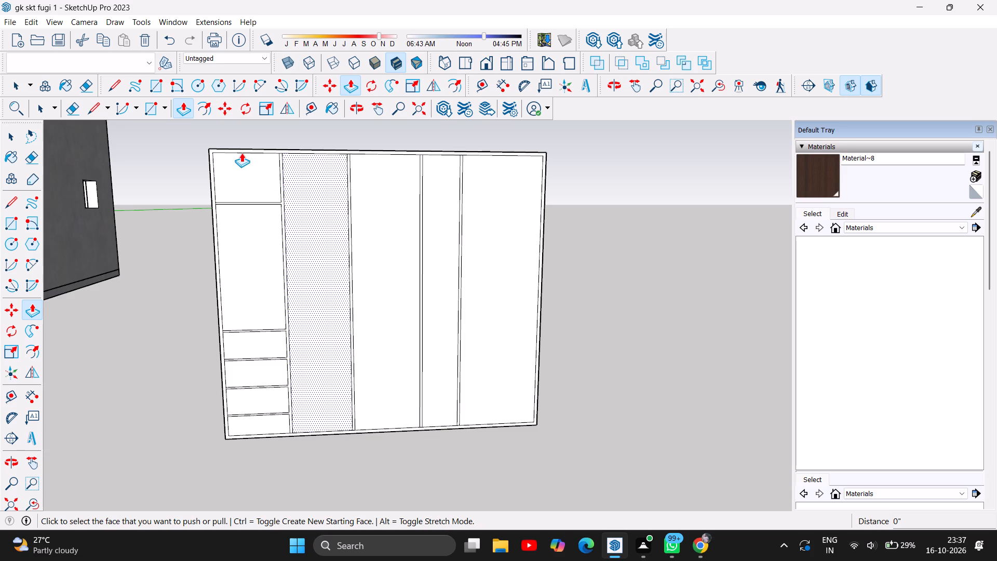
{"action": "scroll", "coordinate": [503, 395], "scroll_direction": "down", "scroll_amount": 4}
{"action": "scroll", "coordinate": [344, 249], "scroll_direction": "up", "scroll_amount": 4}
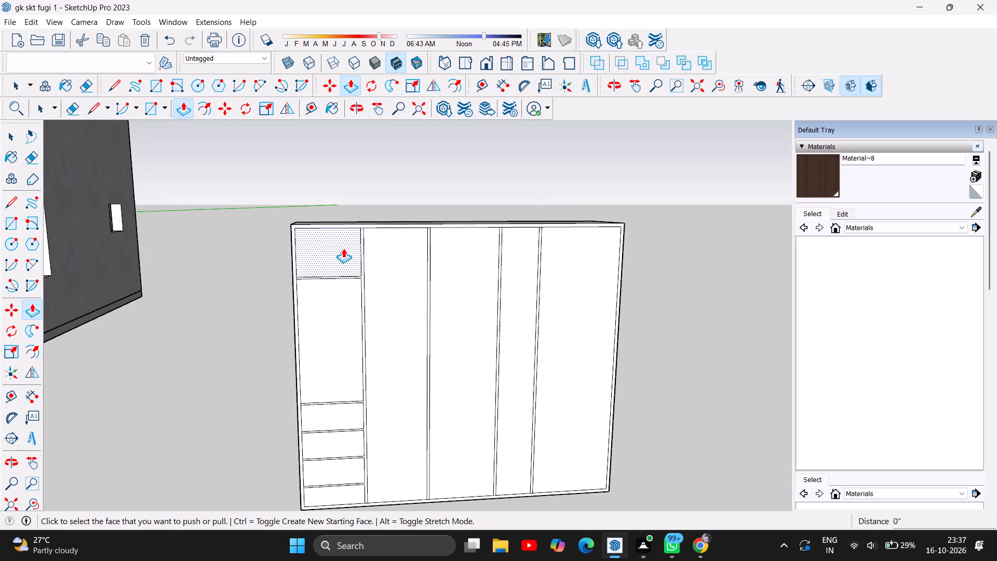
{"action": "scroll", "coordinate": [353, 248], "scroll_direction": "up", "scroll_amount": 4}
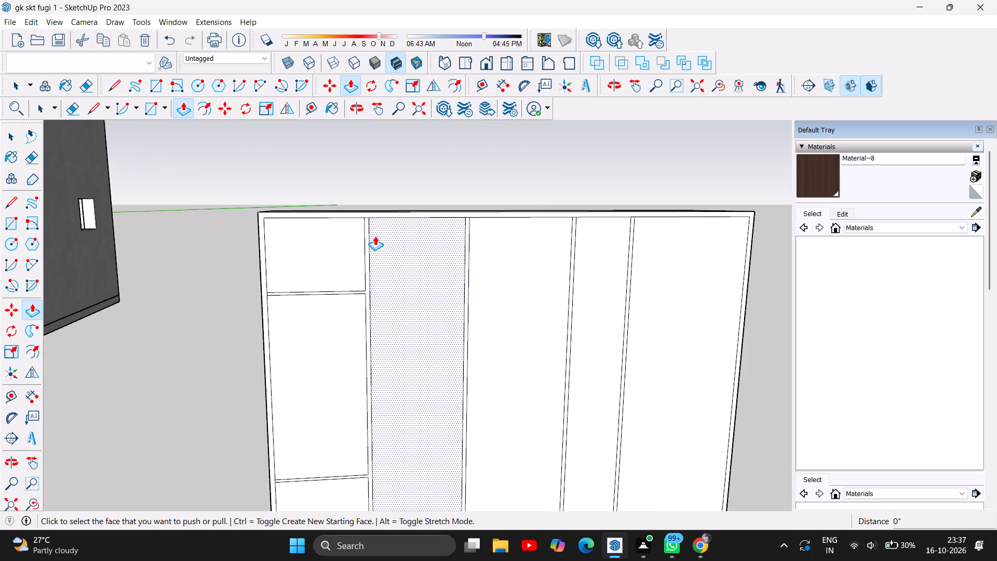
{"action": "left_click", "coordinate": [344, 236]}
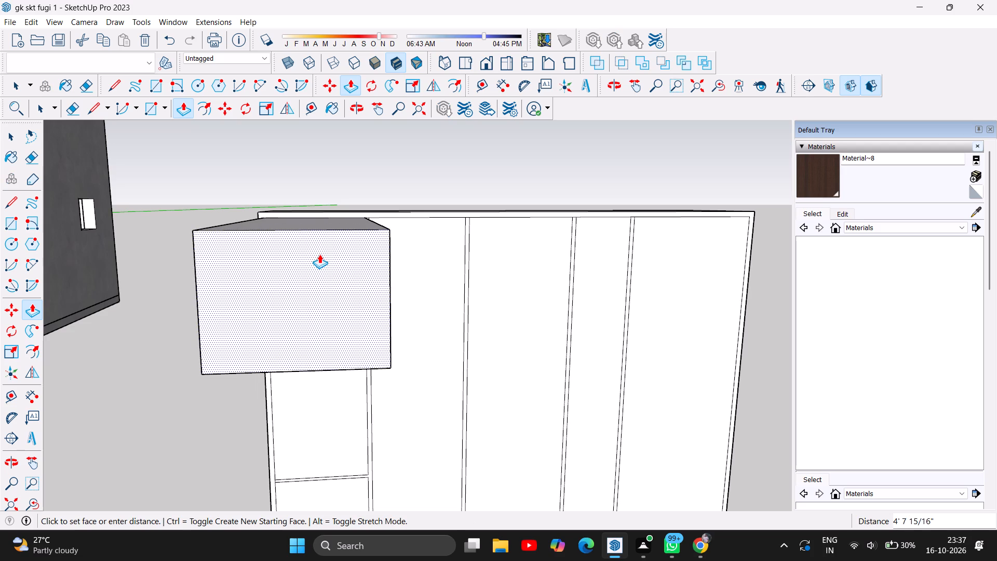
{"action": "key", "text": "1"}
{"action": "key", "text": "Return"}
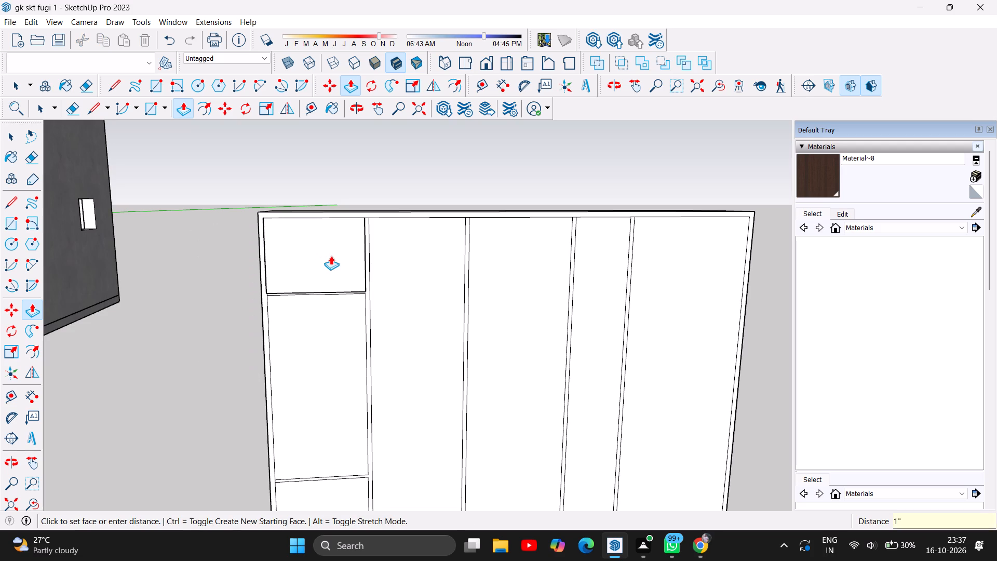
{"action": "left_click", "coordinate": [329, 328]}
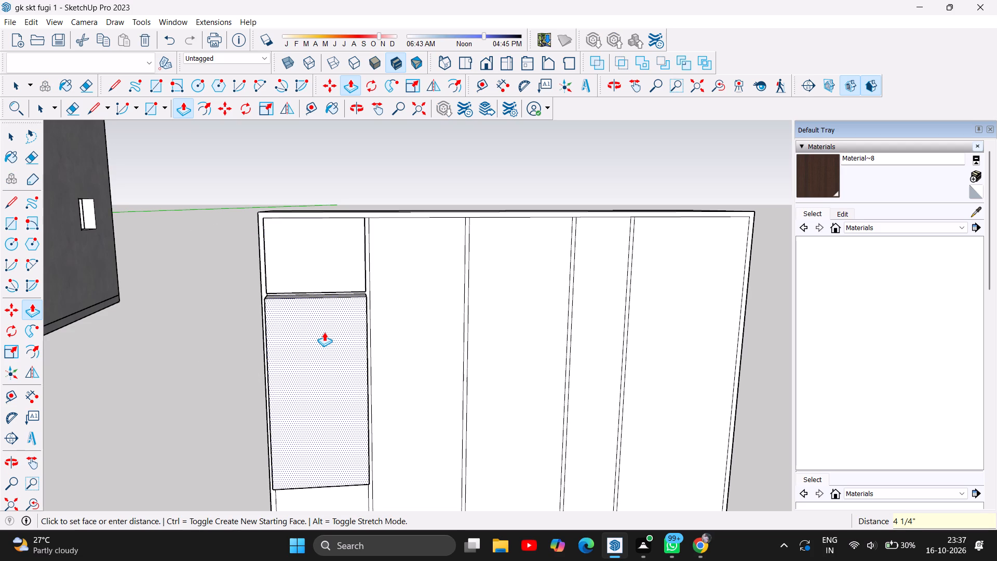
{"action": "key", "text": "1"}
{"action": "key", "text": "Return"}
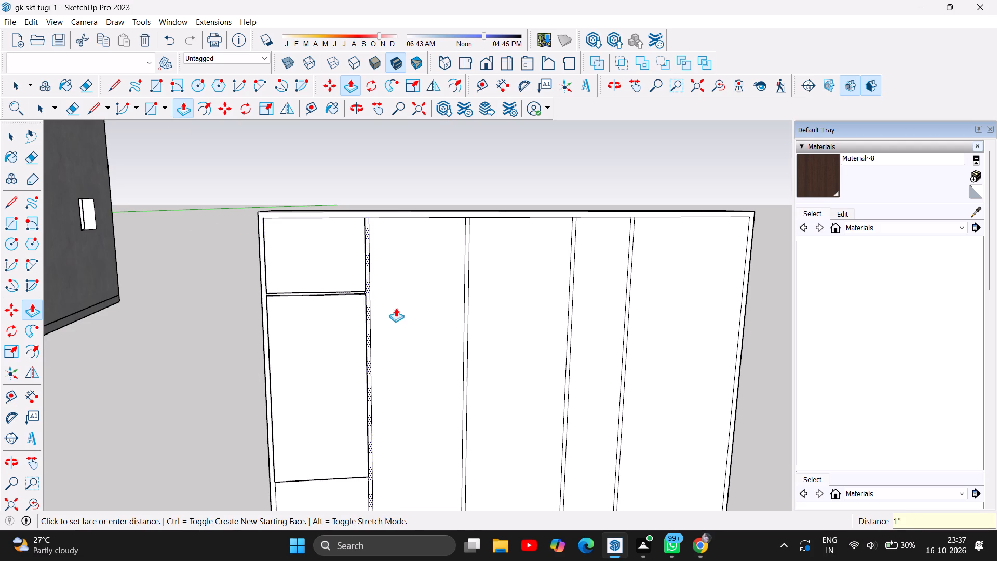
Push/Pull the three full-height wardrobe front panels next to the shelf column, including the narrow one, by 1" each.
{"action": "double_click", "coordinate": [396, 308]}
{"action": "key", "text": "1"}
{"action": "key", "text": "Return"}
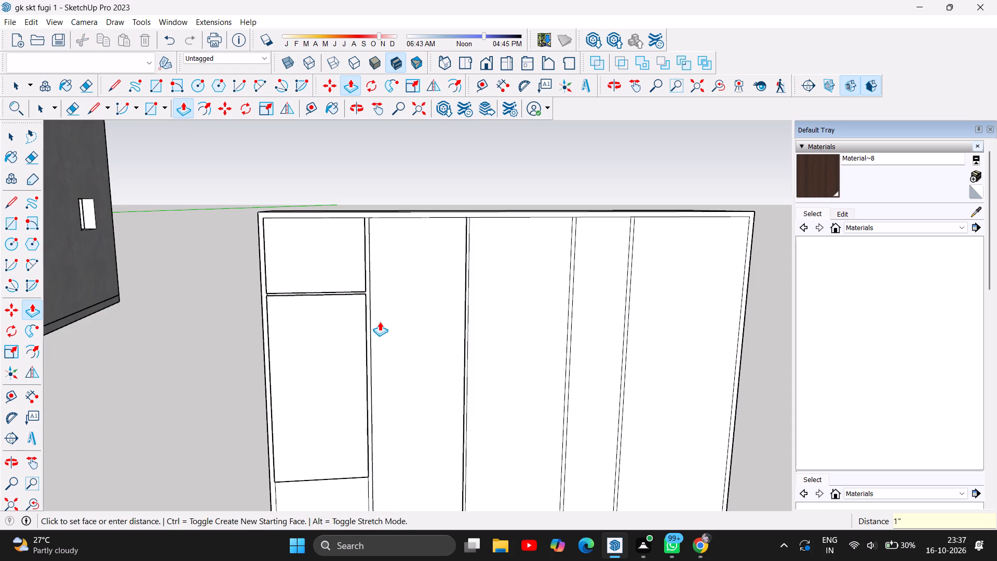
{"action": "left_click", "coordinate": [492, 320]}
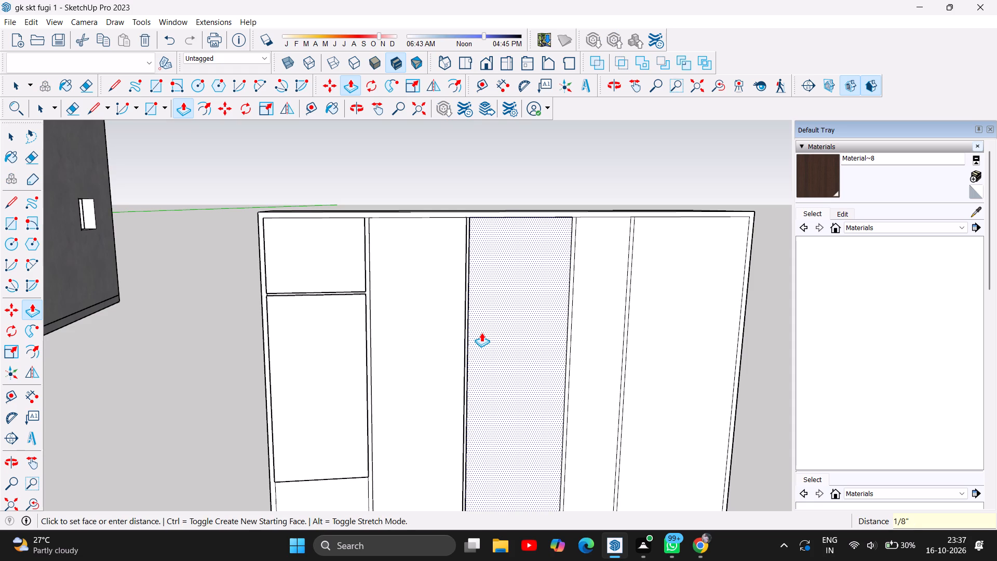
{"action": "key", "text": "1"}
{"action": "key", "text": "Return"}
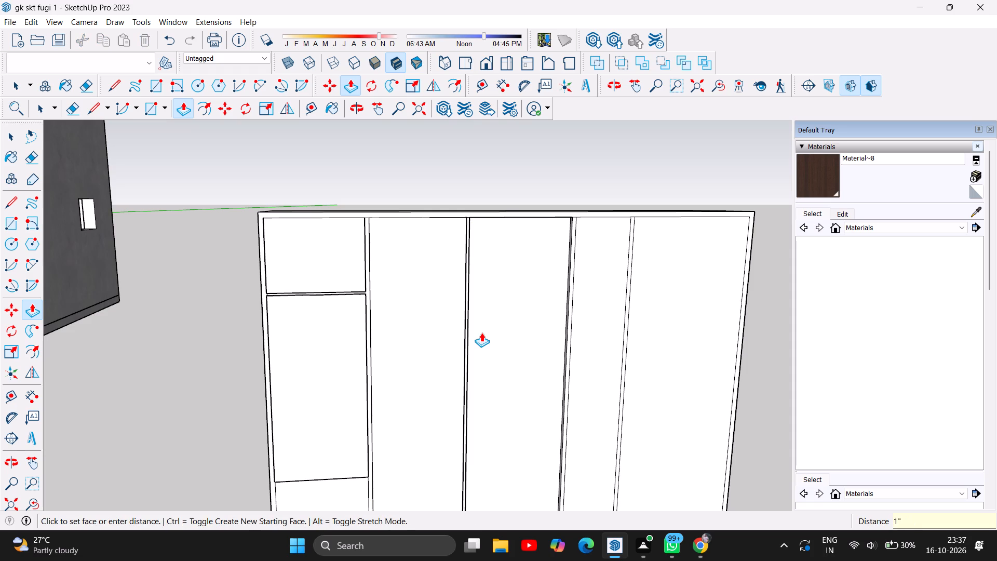
{"action": "left_click", "coordinate": [587, 324]}
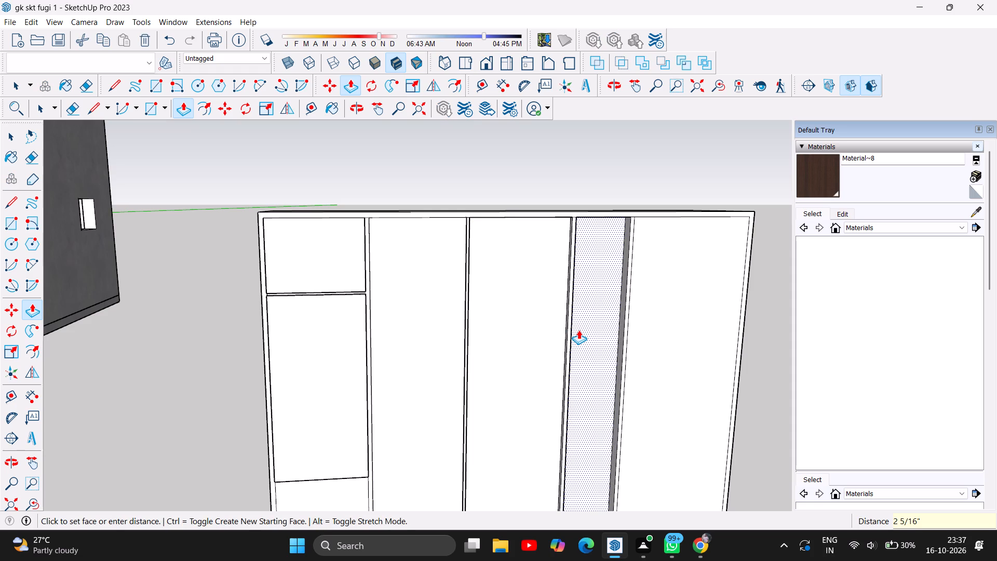
{"action": "key", "text": "1"}
{"action": "key", "text": "Return"}
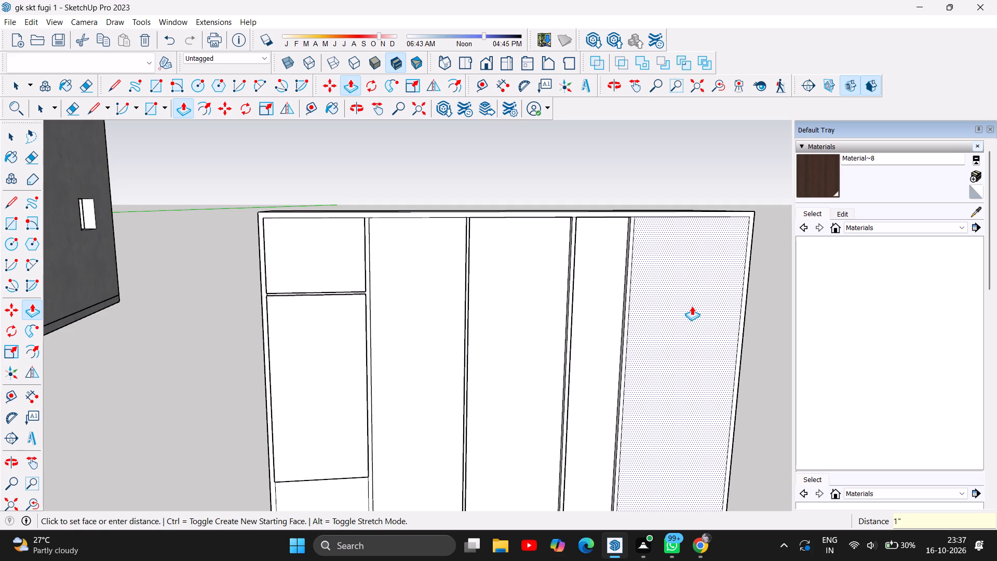
Push/Pull the remaining wide full-height wardrobe front panel, at the end farthest from the shelf column, by 1".
{"action": "left_click", "coordinate": [692, 306]}
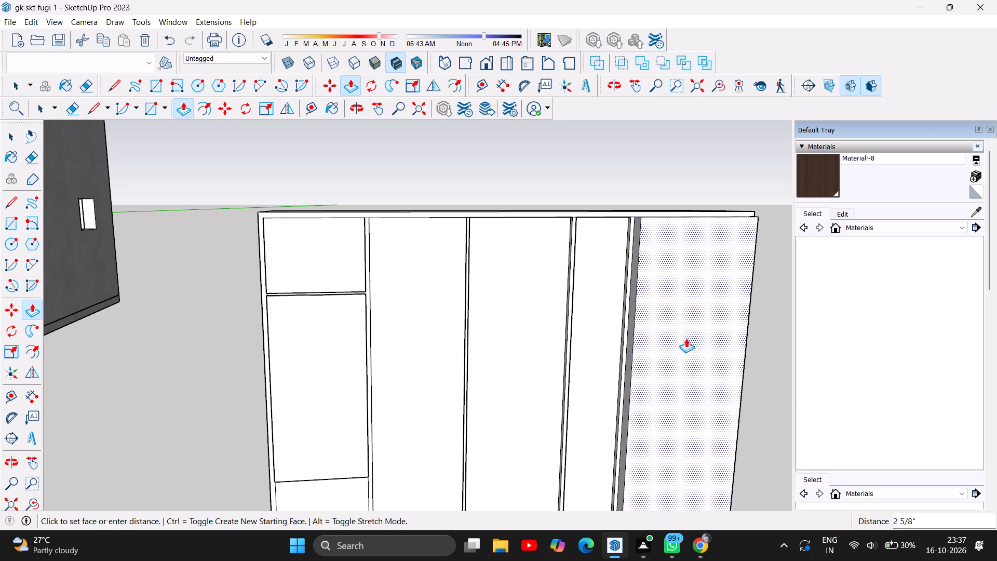
{"action": "key", "text": "1"}
{"action": "key", "text": "Return"}
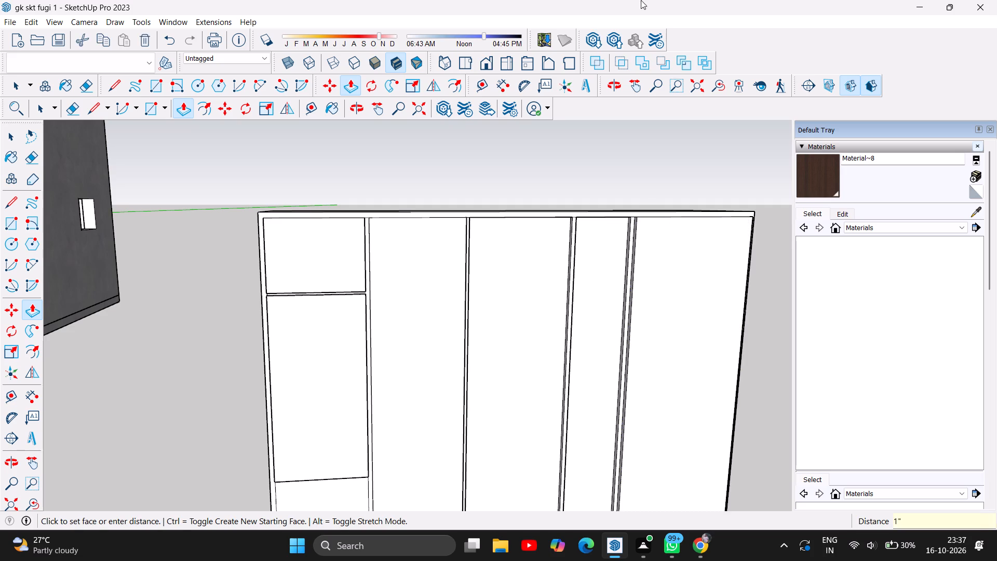
Push/Pull the four drawer fronts at the bottom of the wardrobe's shelf column by 1" each.
{"action": "scroll", "coordinate": [483, 163], "scroll_direction": "down", "scroll_amount": 5}
{"action": "scroll", "coordinate": [441, 285], "scroll_direction": "up", "scroll_amount": 1}
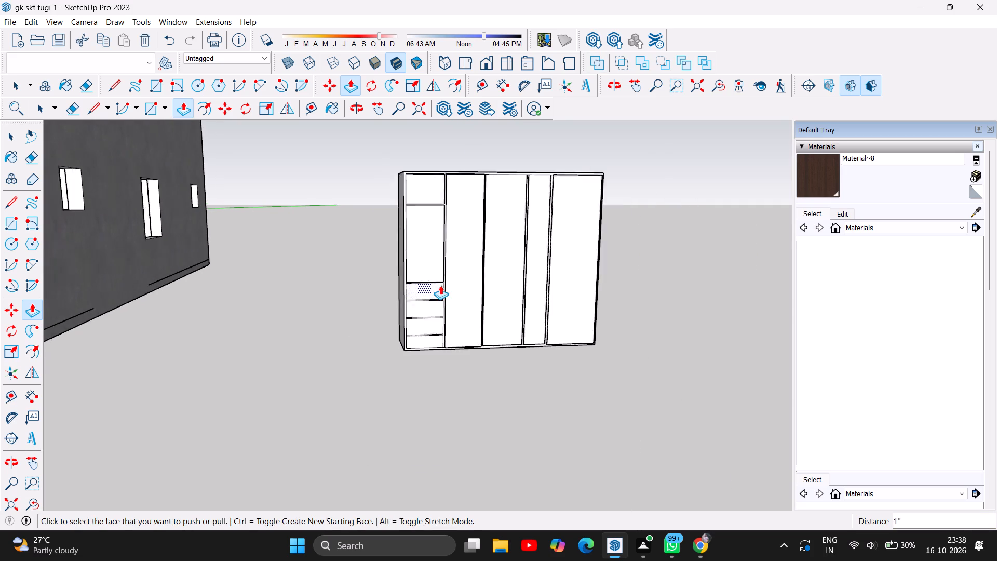
{"action": "scroll", "coordinate": [440, 285], "scroll_direction": "up", "scroll_amount": 8}
{"action": "left_click", "coordinate": [426, 283]}
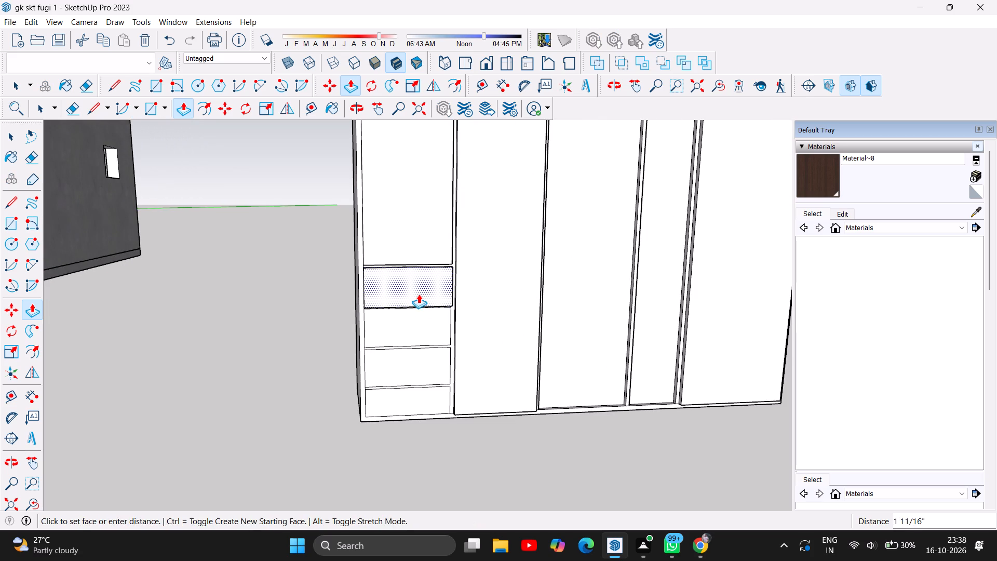
{"action": "key", "text": "1"}
{"action": "key", "text": "Return"}
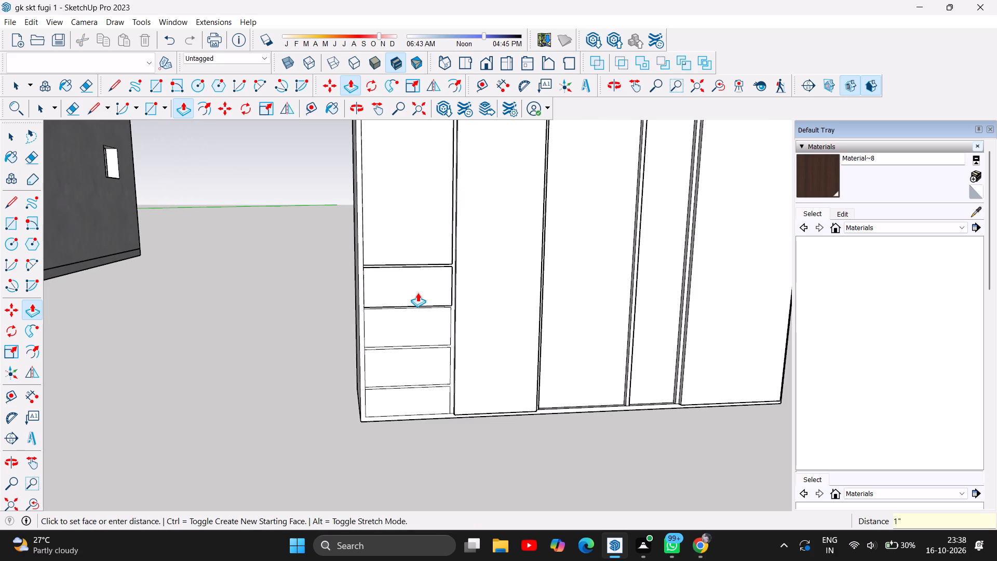
{"action": "left_click", "coordinate": [426, 323]}
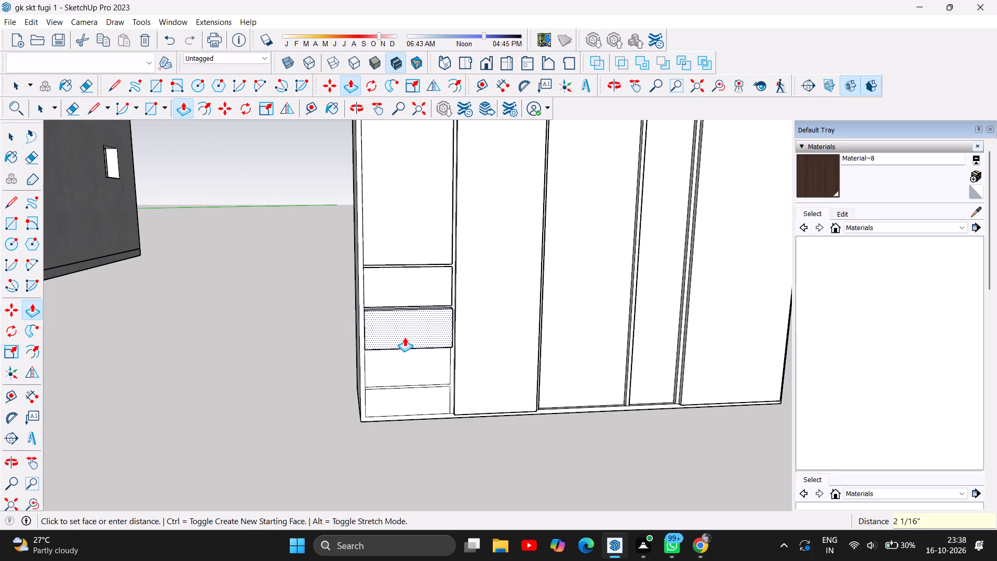
{"action": "key", "text": "1"}
{"action": "key", "text": "Return"}
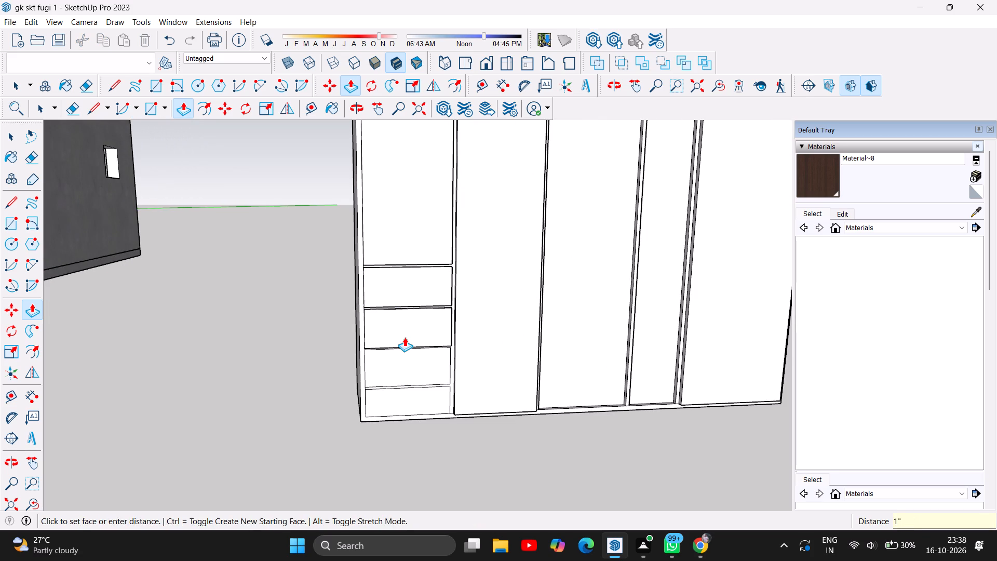
{"action": "left_click", "coordinate": [427, 358]}
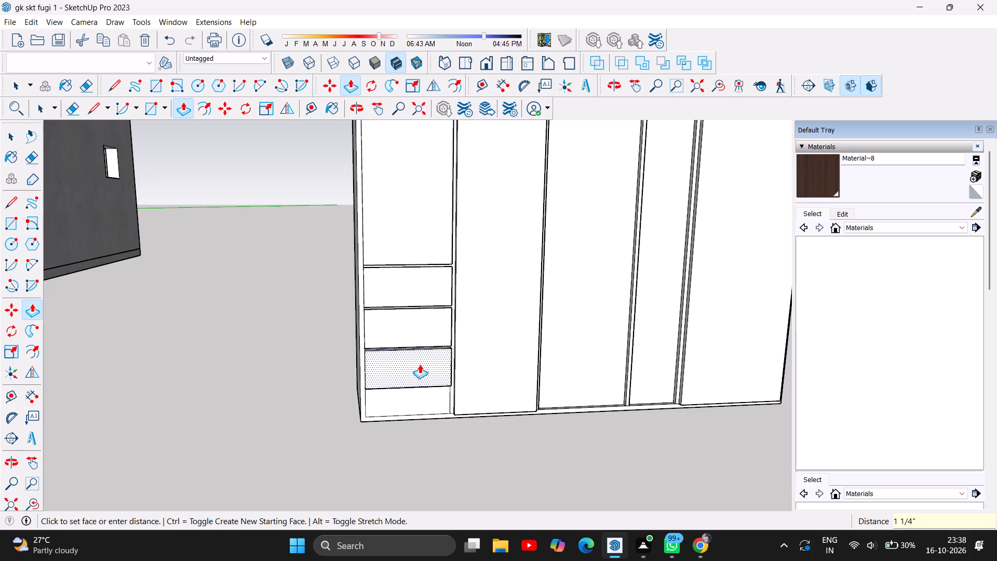
{"action": "key", "text": "1"}
{"action": "key", "text": "Return"}
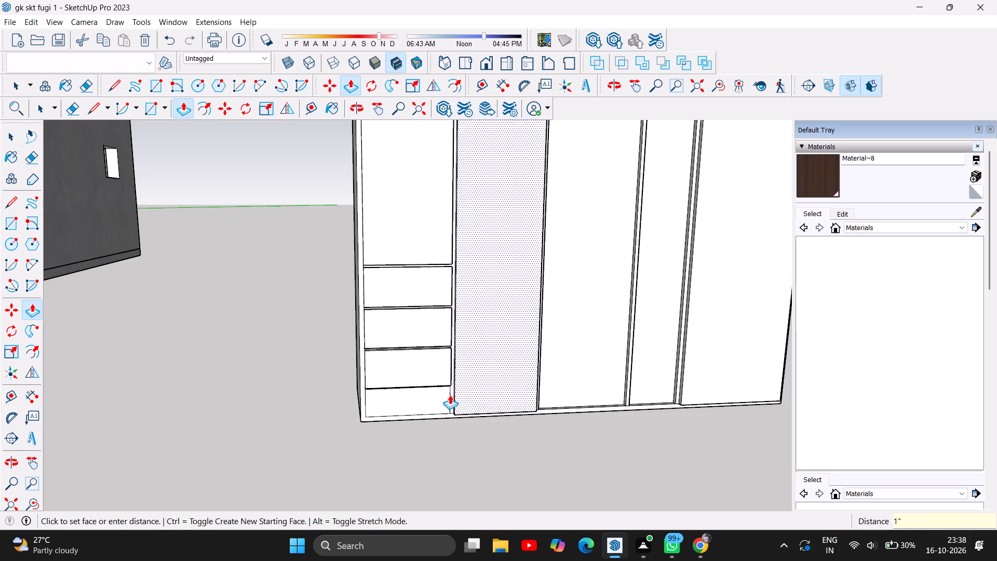
{"action": "scroll", "coordinate": [429, 395], "scroll_direction": "up", "scroll_amount": 4}
{"action": "left_click", "coordinate": [429, 395]}
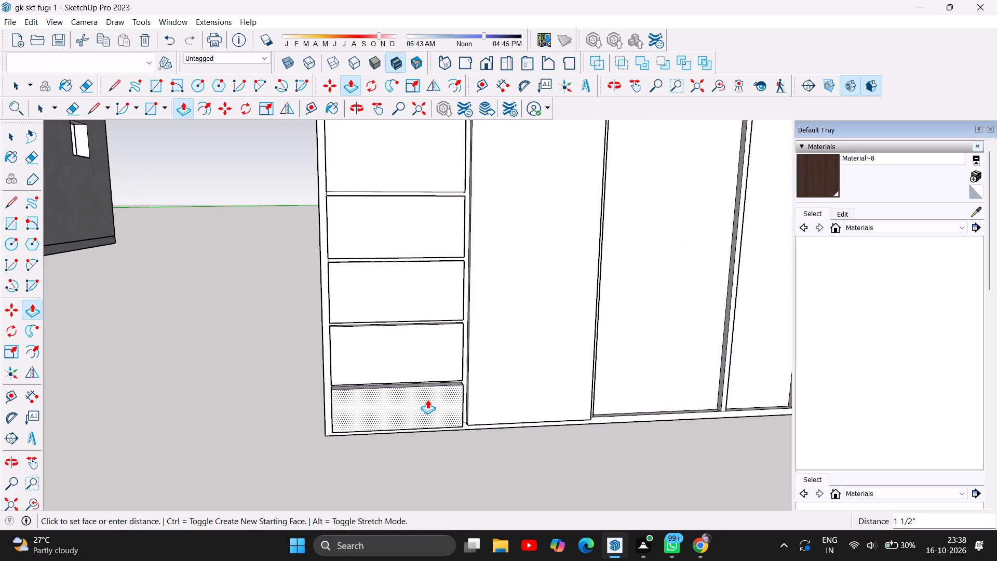
{"action": "key", "text": "1"}
{"action": "key", "text": "Return"}
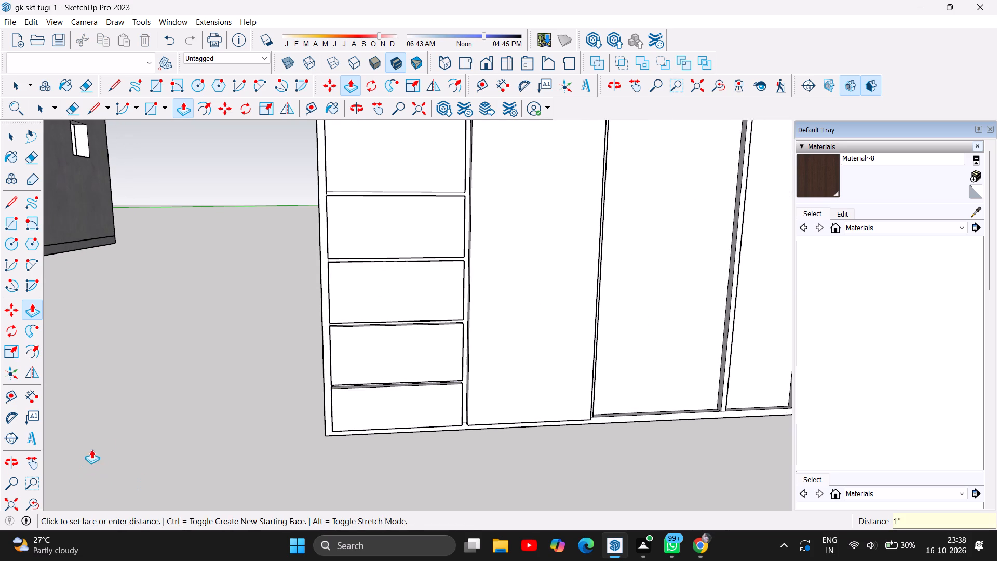
Examine the wardrobe's front from several angles, focusing on the gaps between the door panels and drawer fronts.
{"action": "scroll", "coordinate": [114, 441], "scroll_direction": "down", "scroll_amount": 4}
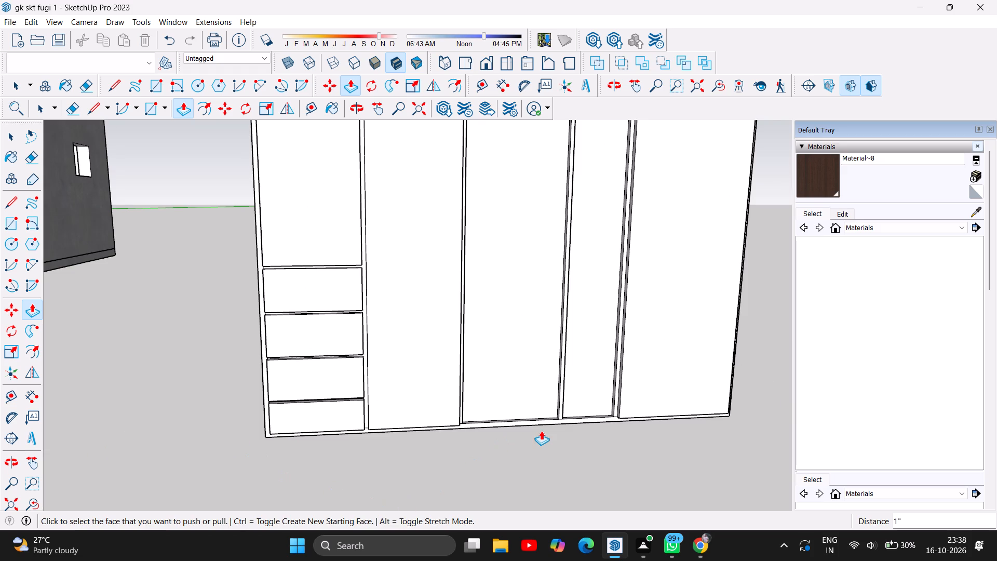
{"action": "scroll", "coordinate": [541, 431], "scroll_direction": "up", "scroll_amount": 2}
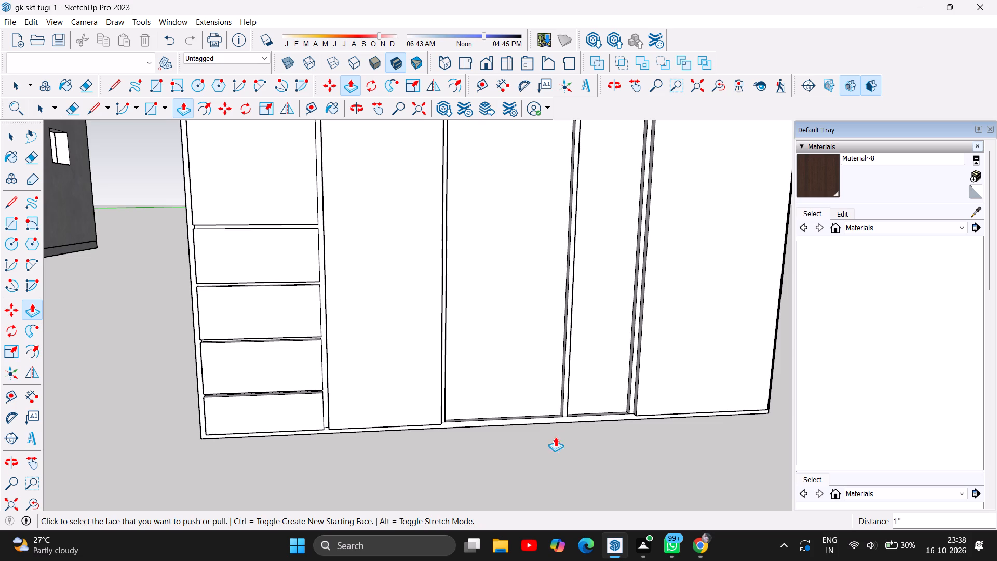
{"action": "scroll", "coordinate": [555, 460], "scroll_direction": "down", "scroll_amount": 7}
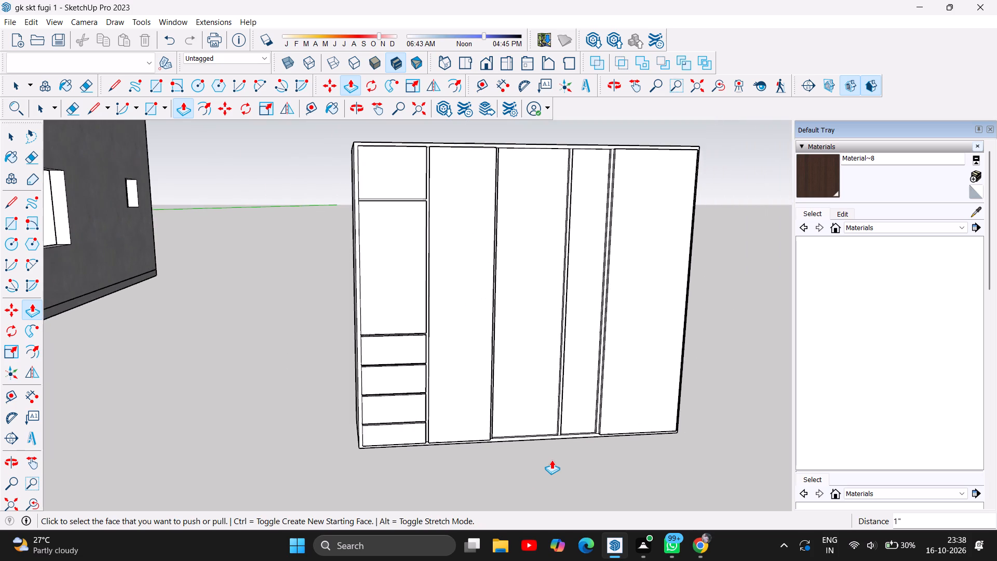
{"action": "scroll", "coordinate": [551, 460], "scroll_direction": "down", "scroll_amount": 2}
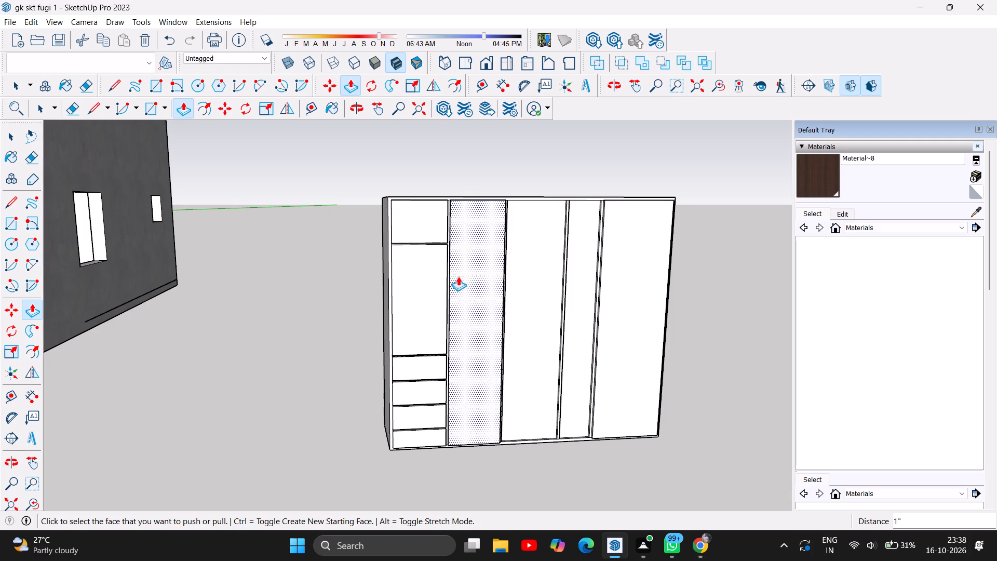
{"action": "scroll", "coordinate": [425, 232], "scroll_direction": "up", "scroll_amount": 1}
{"action": "scroll", "coordinate": [496, 192], "scroll_direction": "up", "scroll_amount": 4}
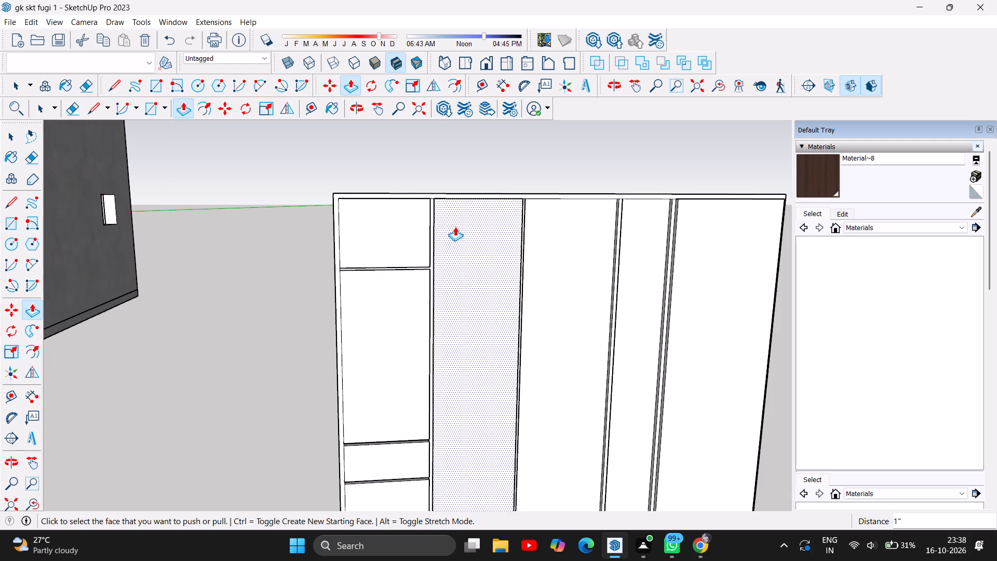
{"action": "scroll", "coordinate": [455, 226], "scroll_direction": "up", "scroll_amount": 5}
{"action": "scroll", "coordinate": [482, 261], "scroll_direction": "down", "scroll_amount": 5}
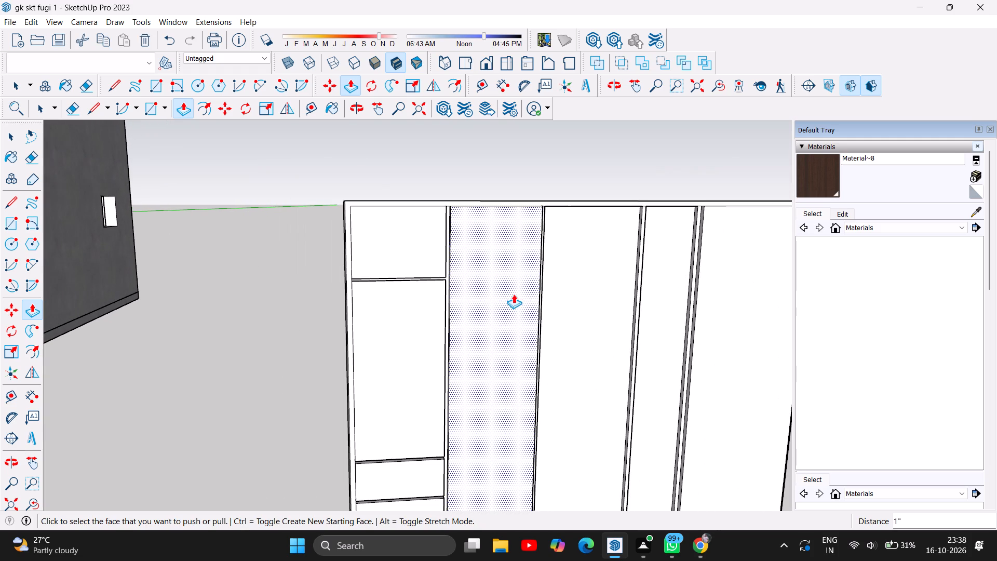
{"action": "scroll", "coordinate": [320, 311], "scroll_direction": "down", "scroll_amount": 5}
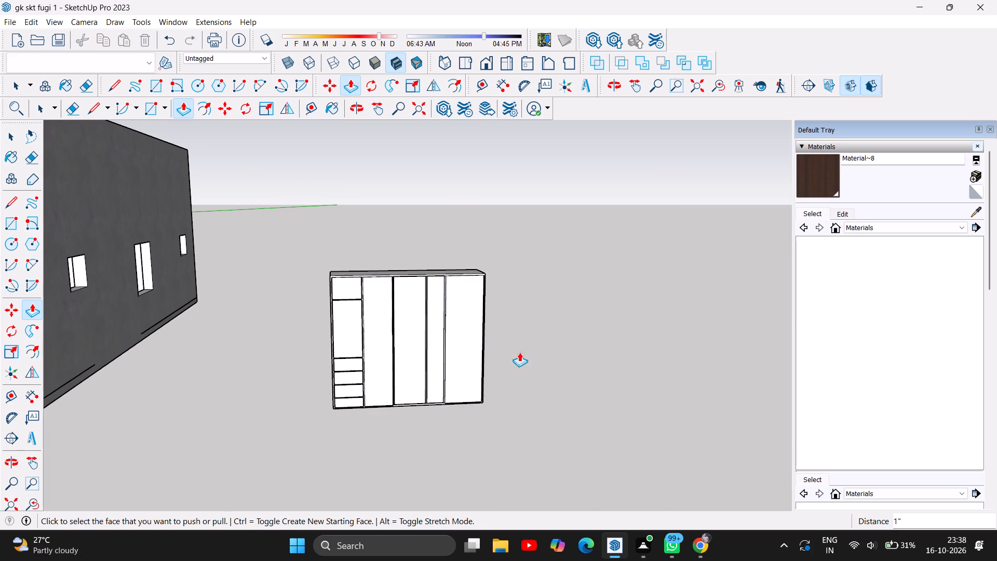
{"action": "left_click", "coordinate": [359, 108]}
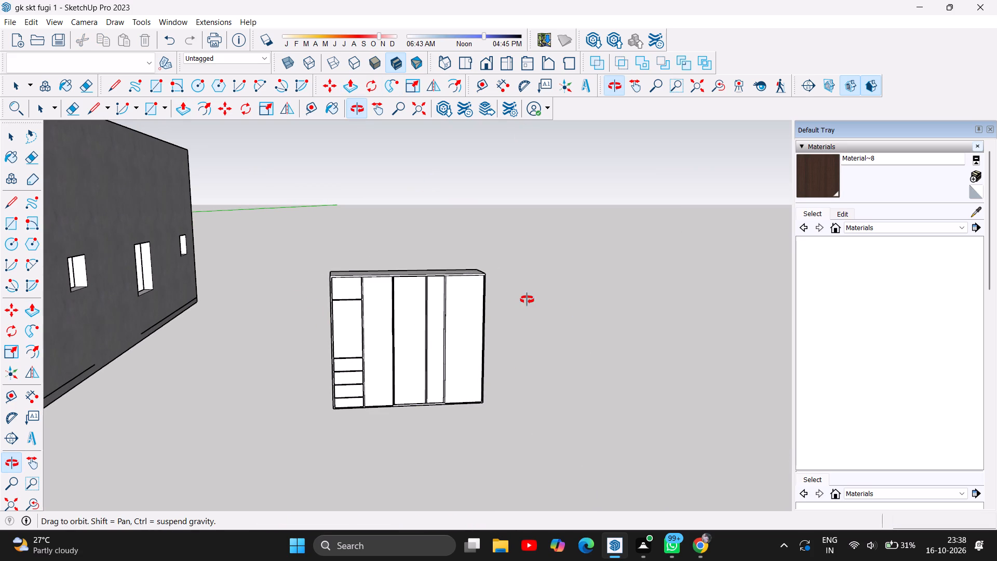
{"action": "left_click_drag", "start_coordinate": [527, 300], "coordinate": [230, 330]}
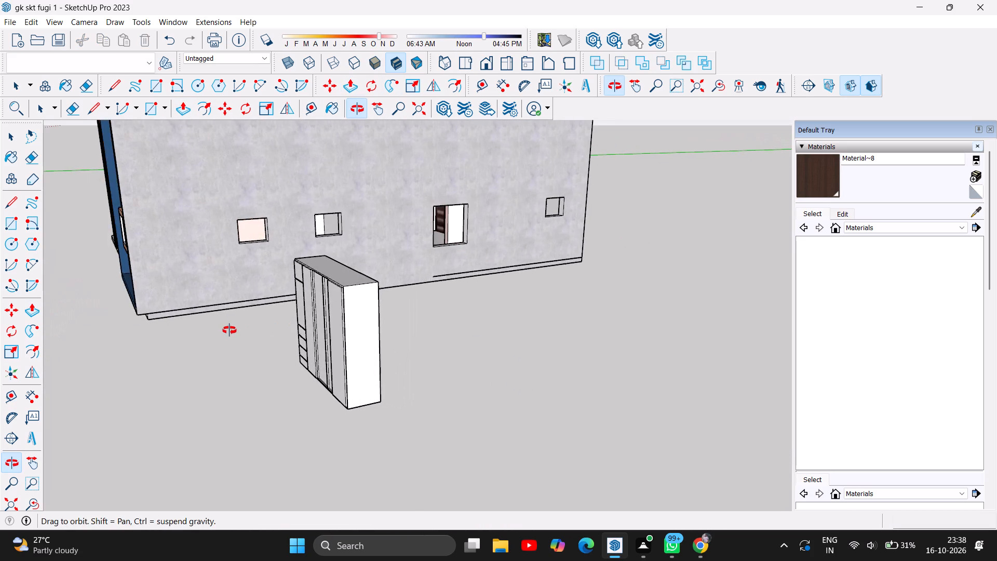
{"action": "left_click_drag", "start_coordinate": [230, 330], "coordinate": [669, 302]}
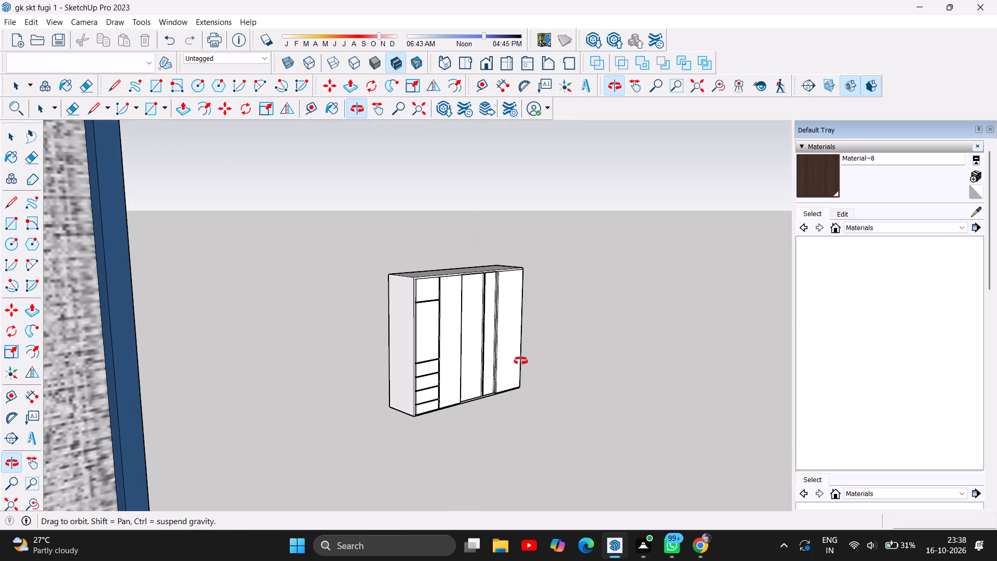
{"action": "left_click_drag", "start_coordinate": [519, 363], "coordinate": [446, 389]}
{"action": "scroll", "coordinate": [463, 371], "scroll_direction": "up", "scroll_amount": 4}
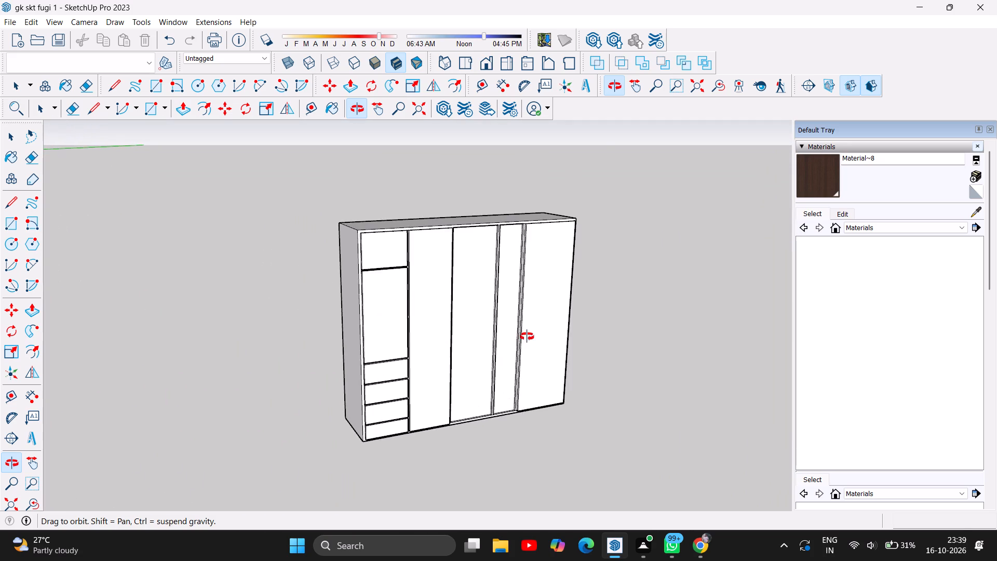
{"action": "scroll", "coordinate": [535, 343], "scroll_direction": "up", "scroll_amount": 6}
{"action": "scroll", "coordinate": [525, 389], "scroll_direction": "up", "scroll_amount": 4}
{"action": "scroll", "coordinate": [557, 363], "scroll_direction": "down", "scroll_amount": 3}
{"action": "left_click_drag", "start_coordinate": [298, 445], "coordinate": [279, 451]}
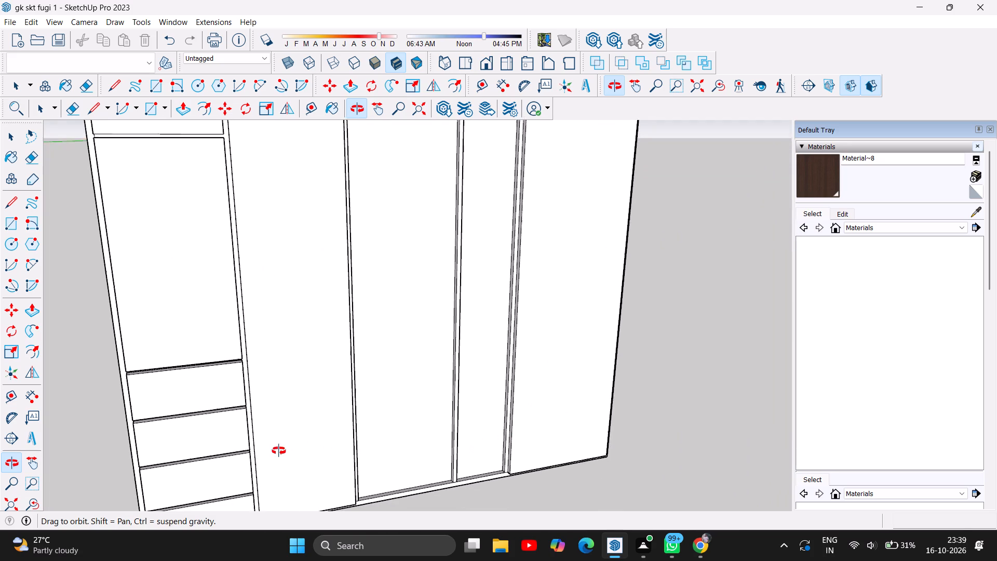
{"action": "left_click_drag", "start_coordinate": [279, 451], "coordinate": [481, 363]}
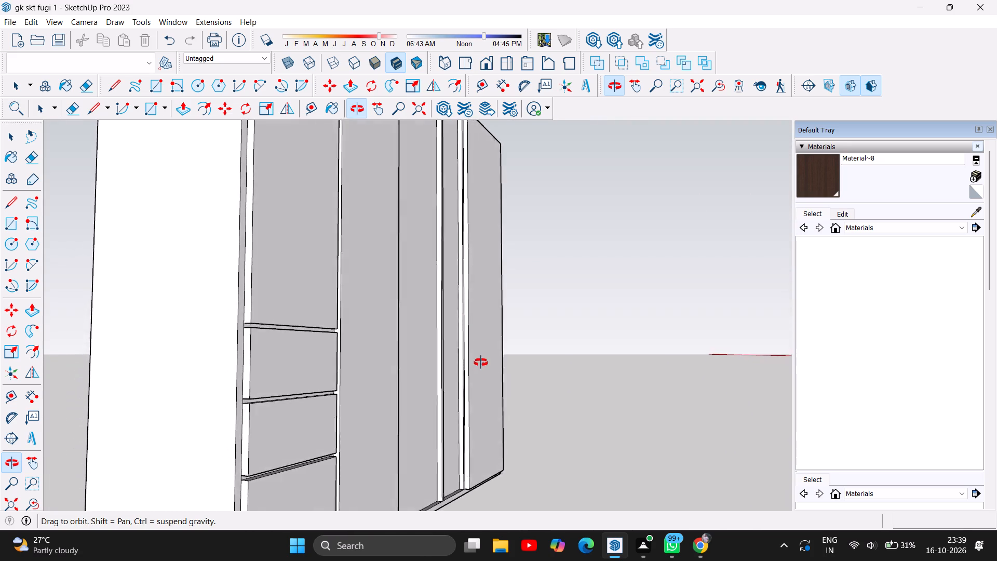
{"action": "left_click_drag", "start_coordinate": [481, 363], "coordinate": [504, 373]}
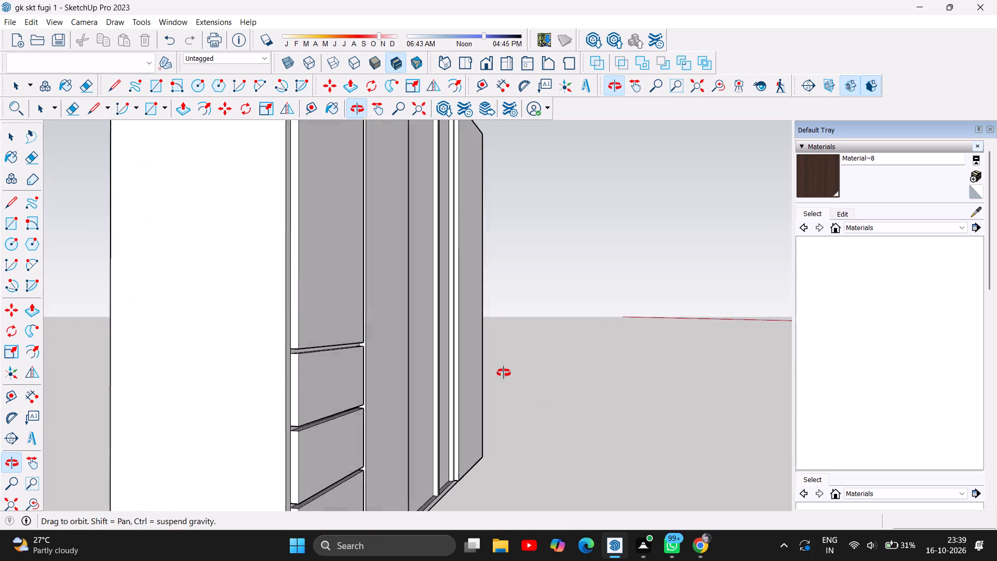
{"action": "left_click_drag", "start_coordinate": [504, 373], "coordinate": [201, 377]}
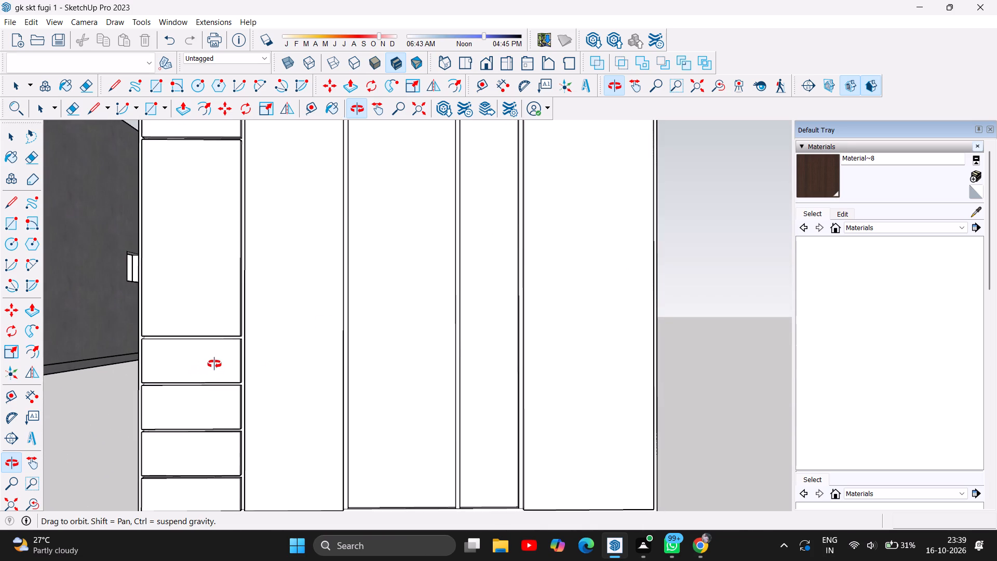
{"action": "scroll", "coordinate": [357, 368], "scroll_direction": "down", "scroll_amount": 6}
{"action": "scroll", "coordinate": [240, 332], "scroll_direction": "up", "scroll_amount": 12}
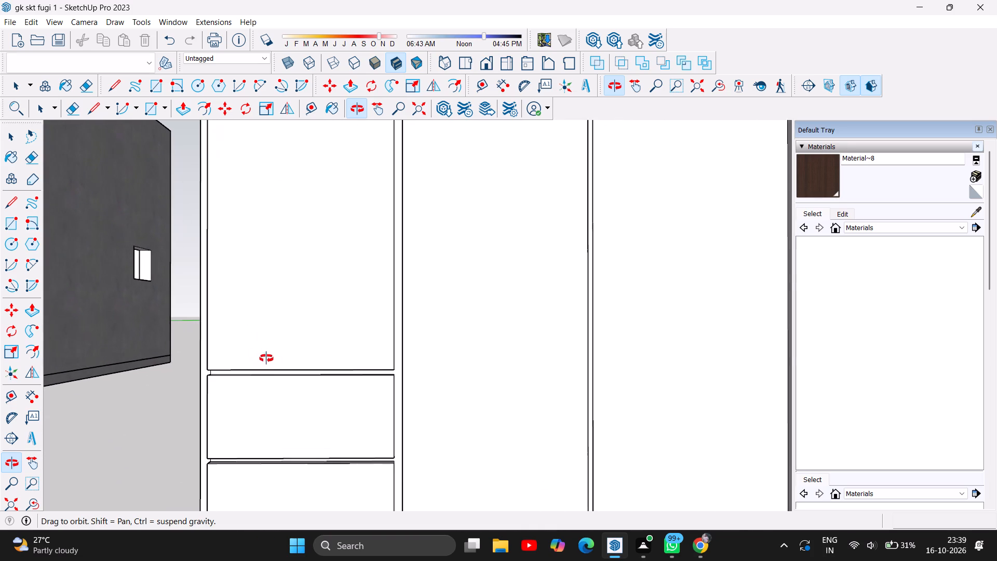
{"action": "scroll", "coordinate": [281, 372], "scroll_direction": "up", "scroll_amount": 6}
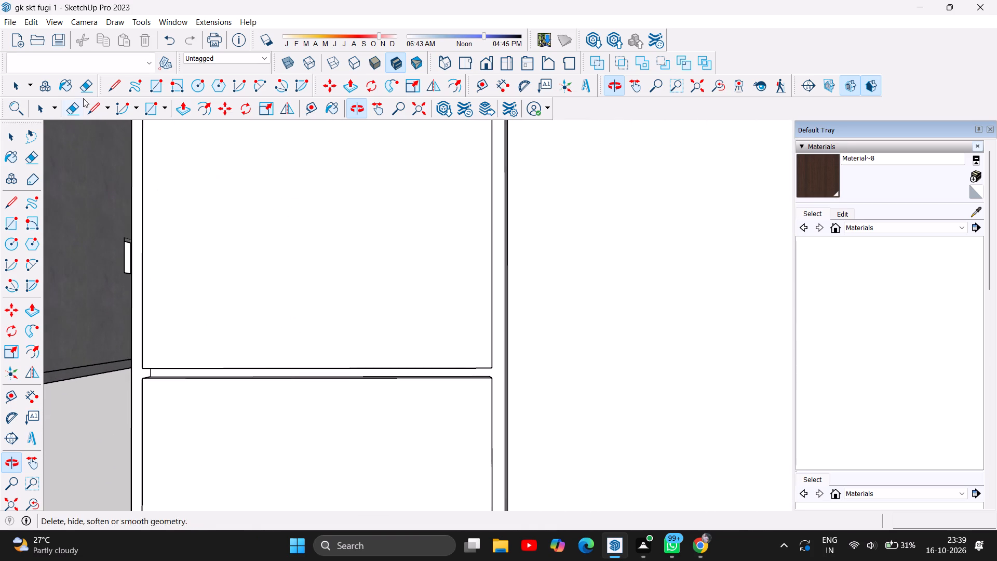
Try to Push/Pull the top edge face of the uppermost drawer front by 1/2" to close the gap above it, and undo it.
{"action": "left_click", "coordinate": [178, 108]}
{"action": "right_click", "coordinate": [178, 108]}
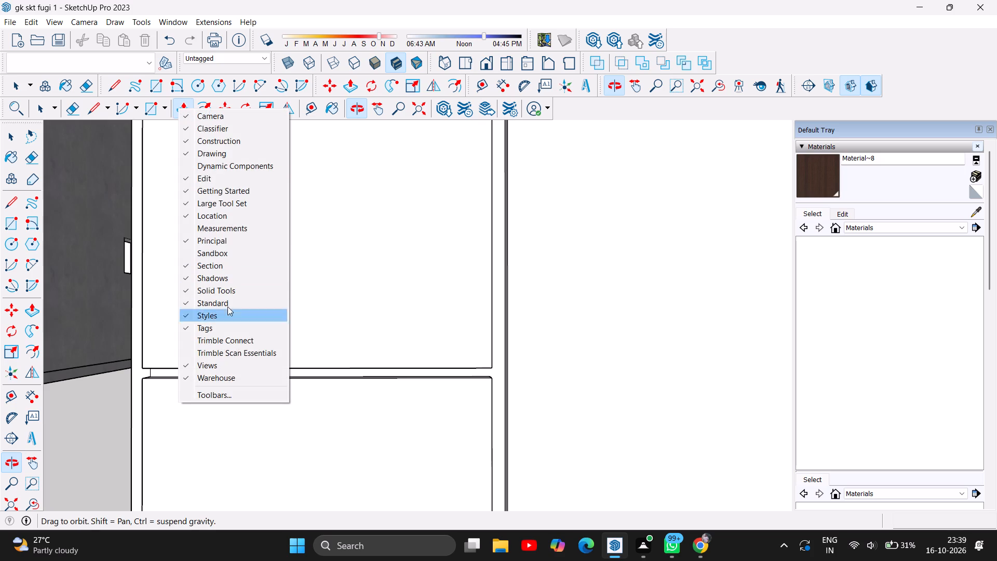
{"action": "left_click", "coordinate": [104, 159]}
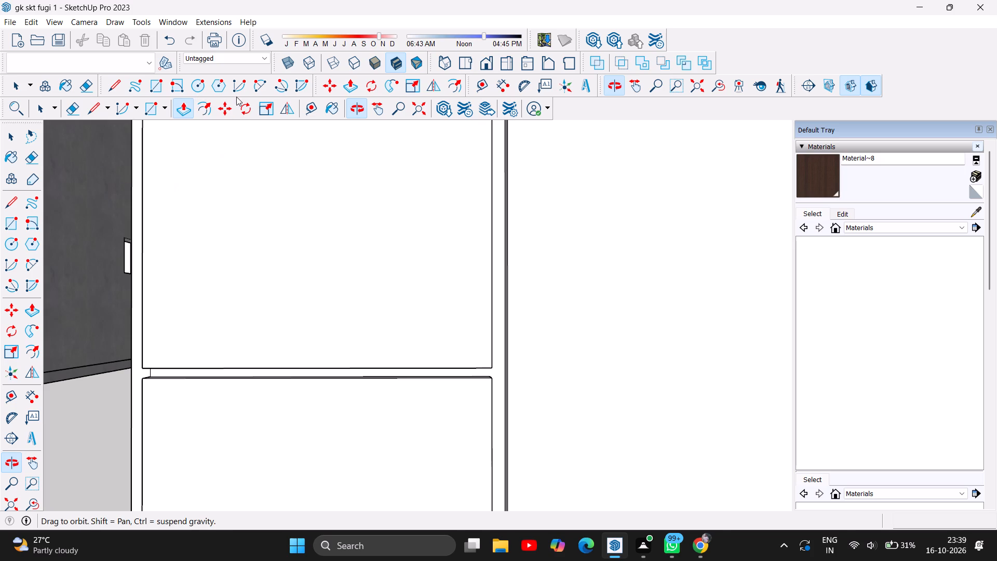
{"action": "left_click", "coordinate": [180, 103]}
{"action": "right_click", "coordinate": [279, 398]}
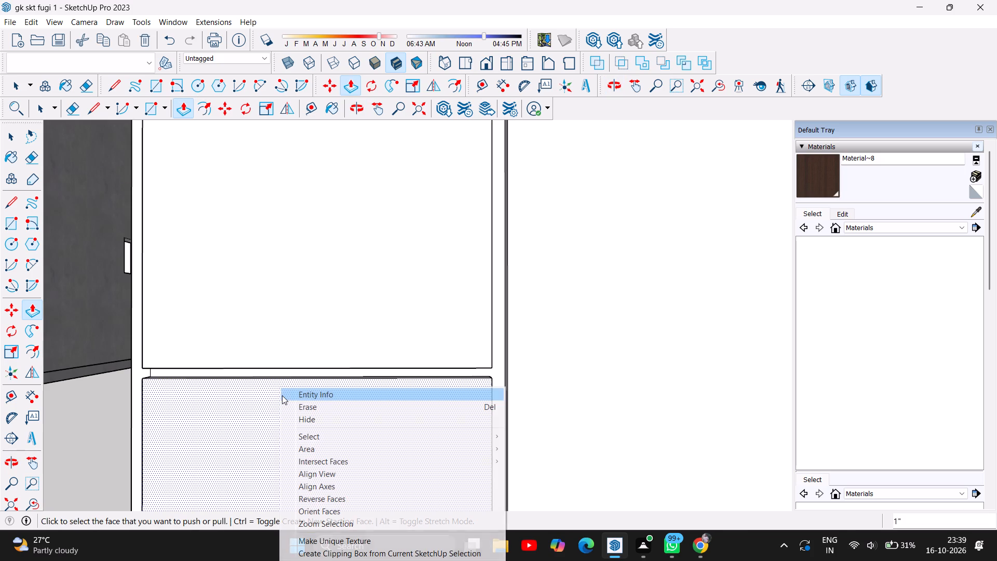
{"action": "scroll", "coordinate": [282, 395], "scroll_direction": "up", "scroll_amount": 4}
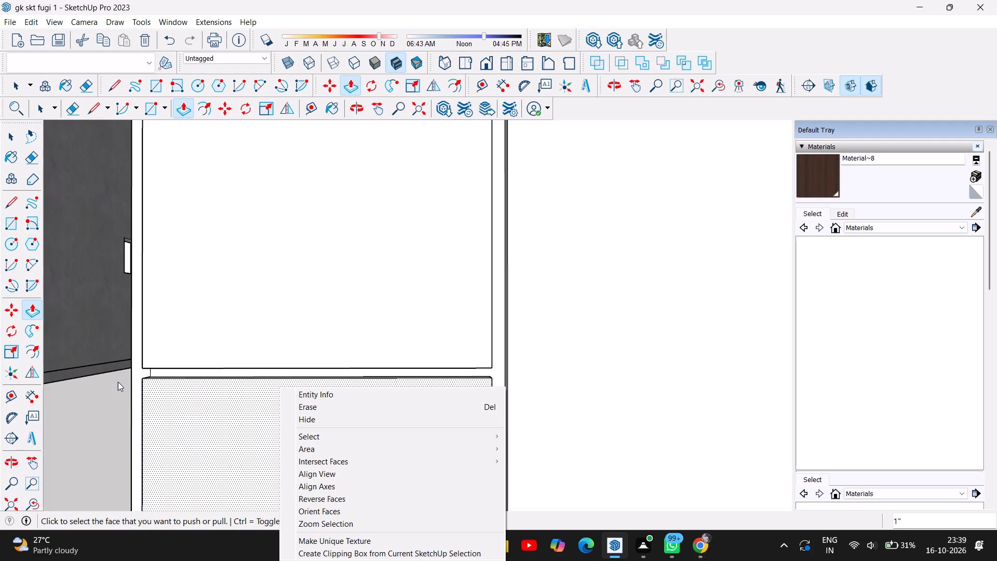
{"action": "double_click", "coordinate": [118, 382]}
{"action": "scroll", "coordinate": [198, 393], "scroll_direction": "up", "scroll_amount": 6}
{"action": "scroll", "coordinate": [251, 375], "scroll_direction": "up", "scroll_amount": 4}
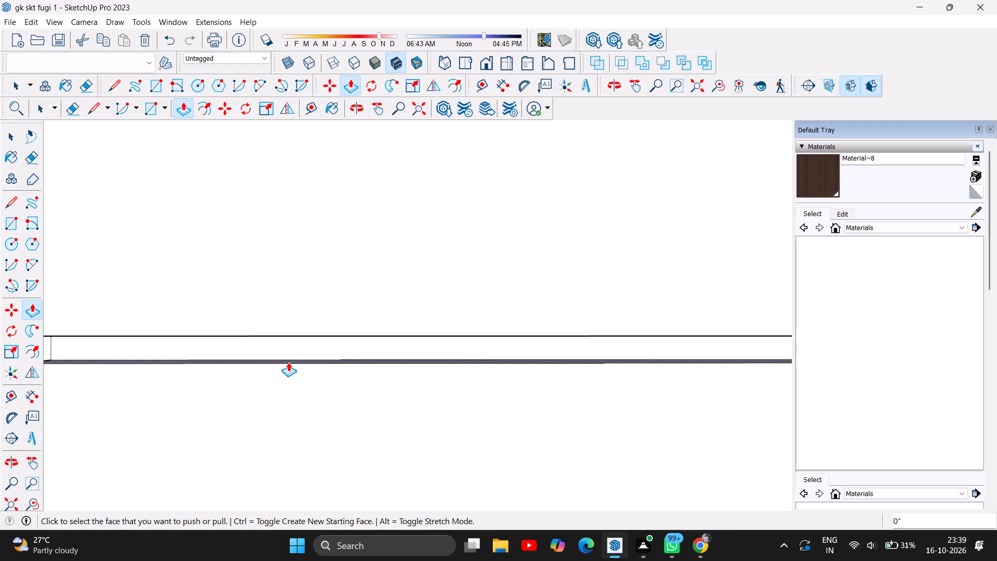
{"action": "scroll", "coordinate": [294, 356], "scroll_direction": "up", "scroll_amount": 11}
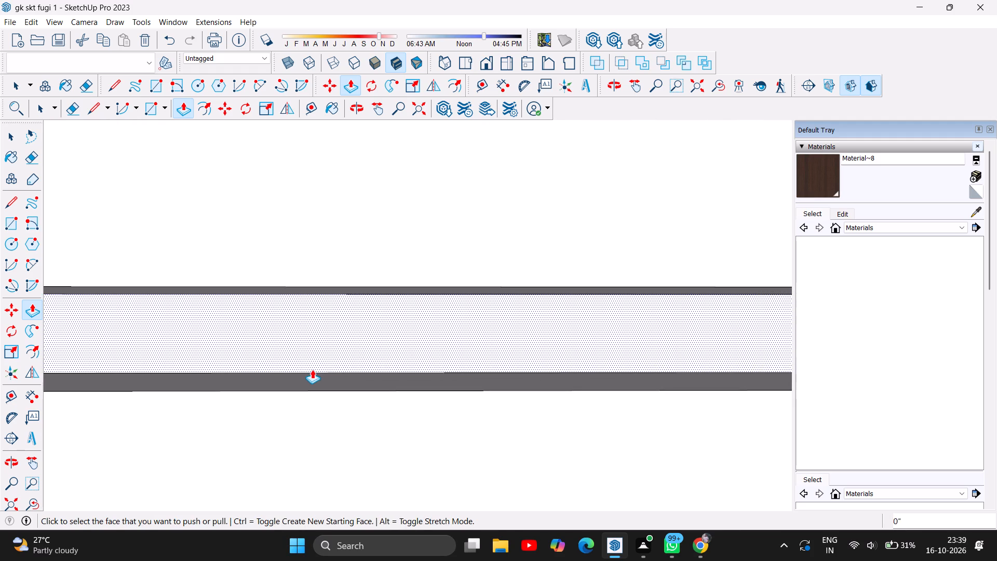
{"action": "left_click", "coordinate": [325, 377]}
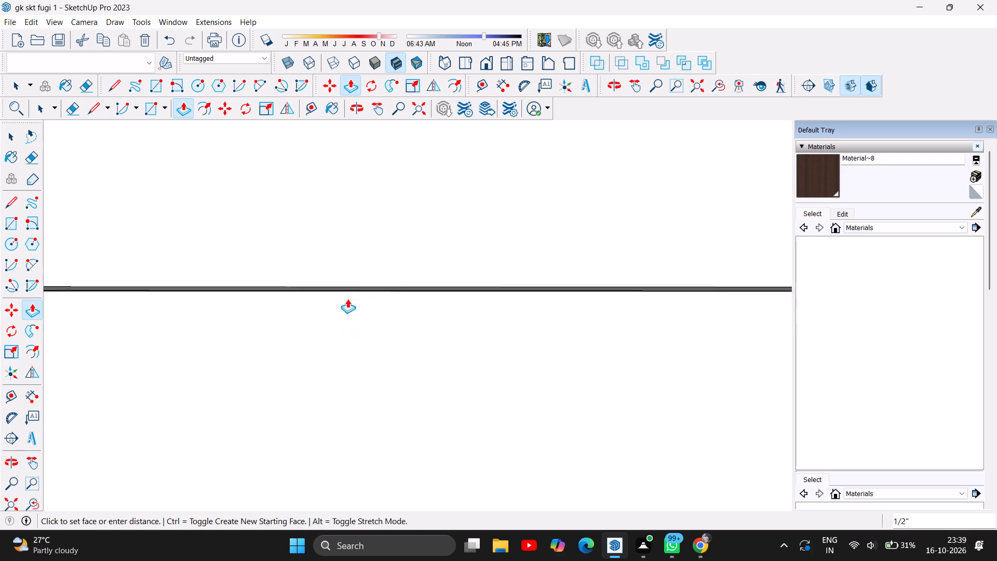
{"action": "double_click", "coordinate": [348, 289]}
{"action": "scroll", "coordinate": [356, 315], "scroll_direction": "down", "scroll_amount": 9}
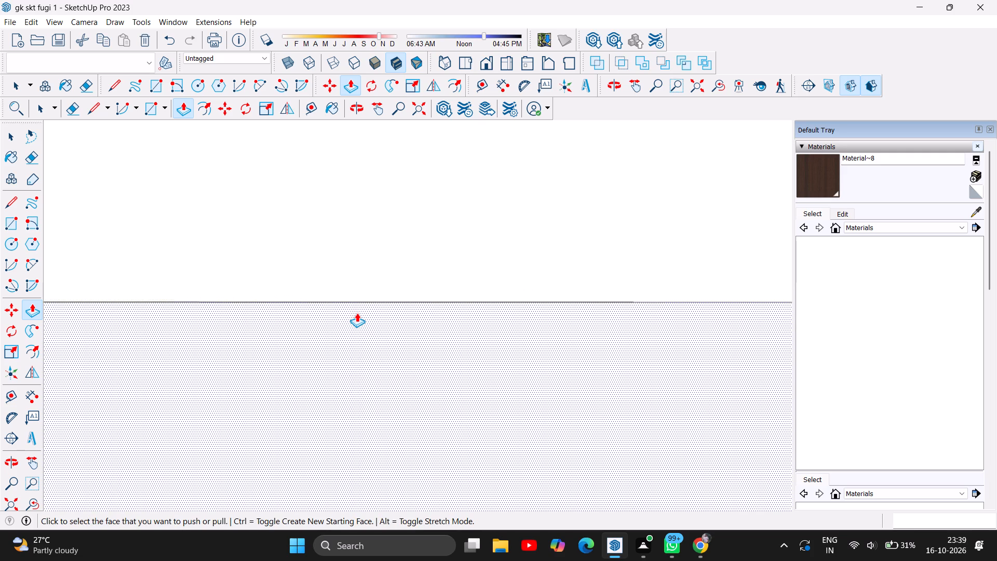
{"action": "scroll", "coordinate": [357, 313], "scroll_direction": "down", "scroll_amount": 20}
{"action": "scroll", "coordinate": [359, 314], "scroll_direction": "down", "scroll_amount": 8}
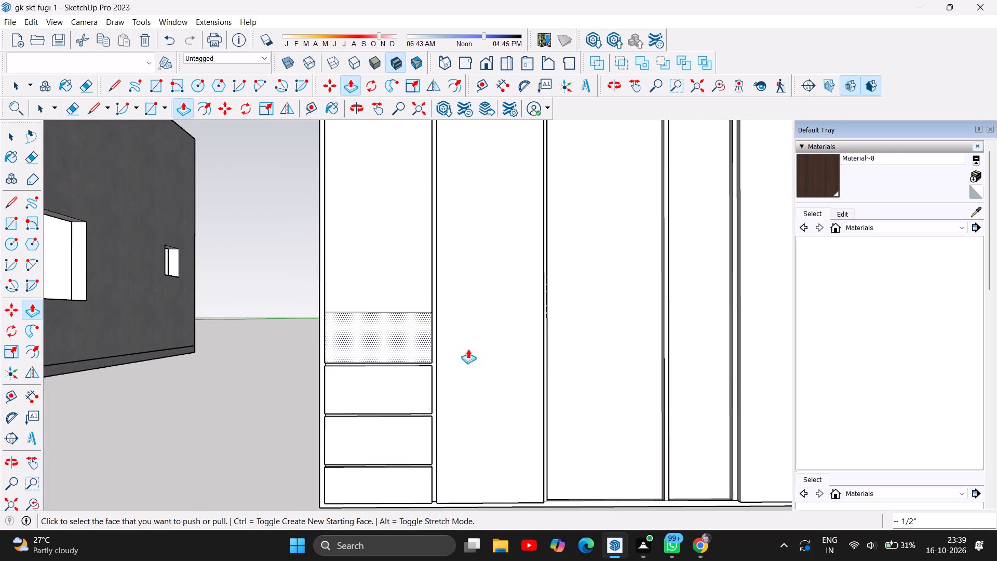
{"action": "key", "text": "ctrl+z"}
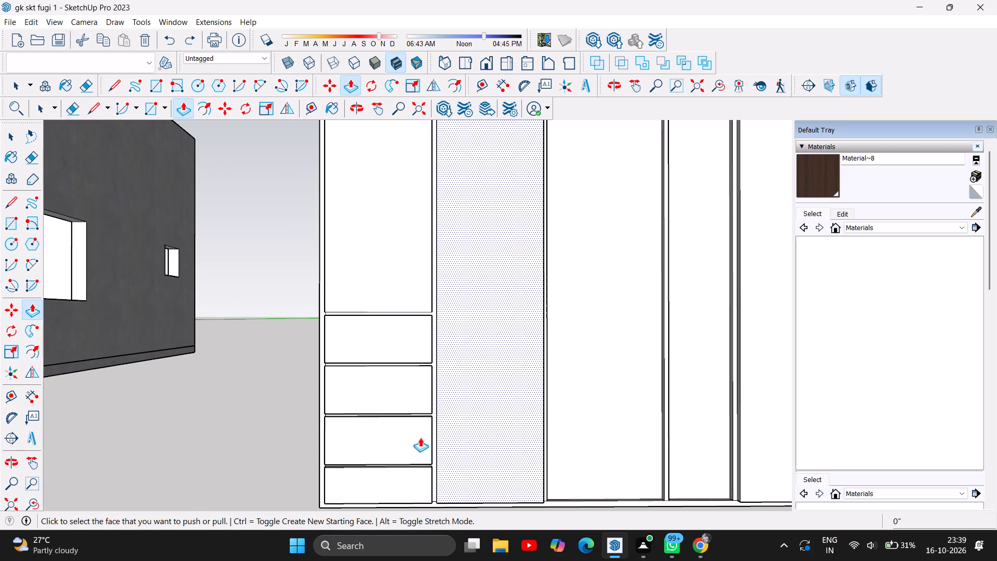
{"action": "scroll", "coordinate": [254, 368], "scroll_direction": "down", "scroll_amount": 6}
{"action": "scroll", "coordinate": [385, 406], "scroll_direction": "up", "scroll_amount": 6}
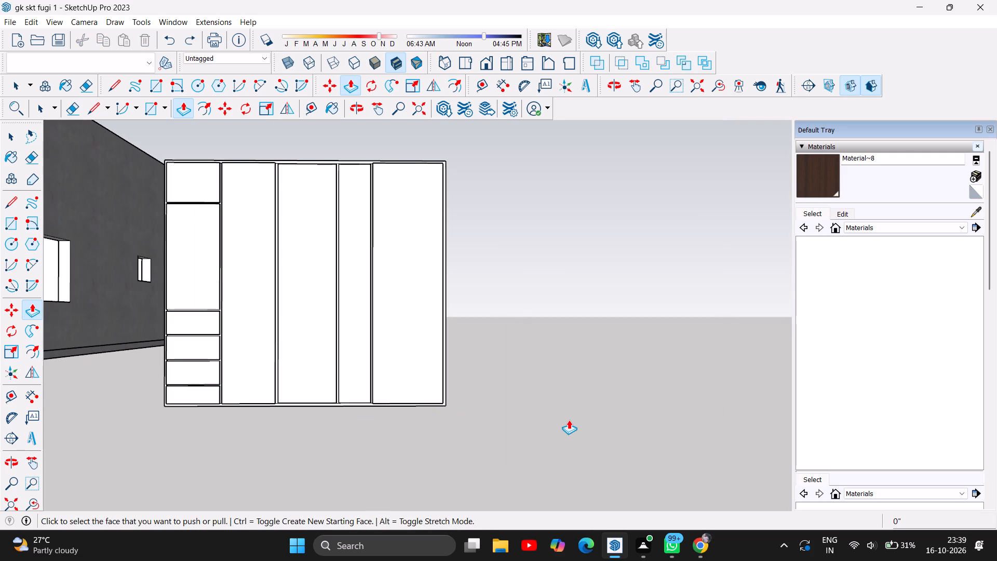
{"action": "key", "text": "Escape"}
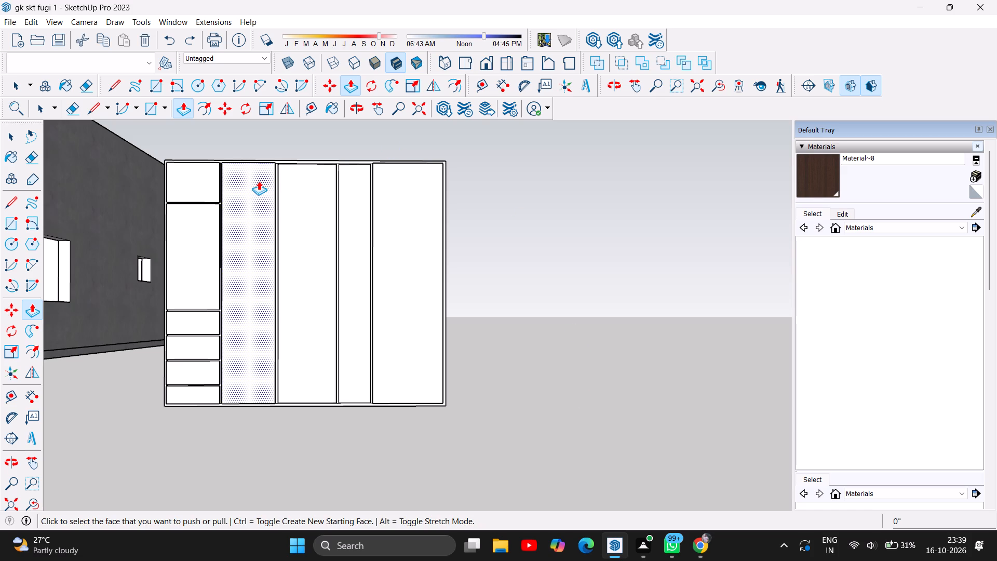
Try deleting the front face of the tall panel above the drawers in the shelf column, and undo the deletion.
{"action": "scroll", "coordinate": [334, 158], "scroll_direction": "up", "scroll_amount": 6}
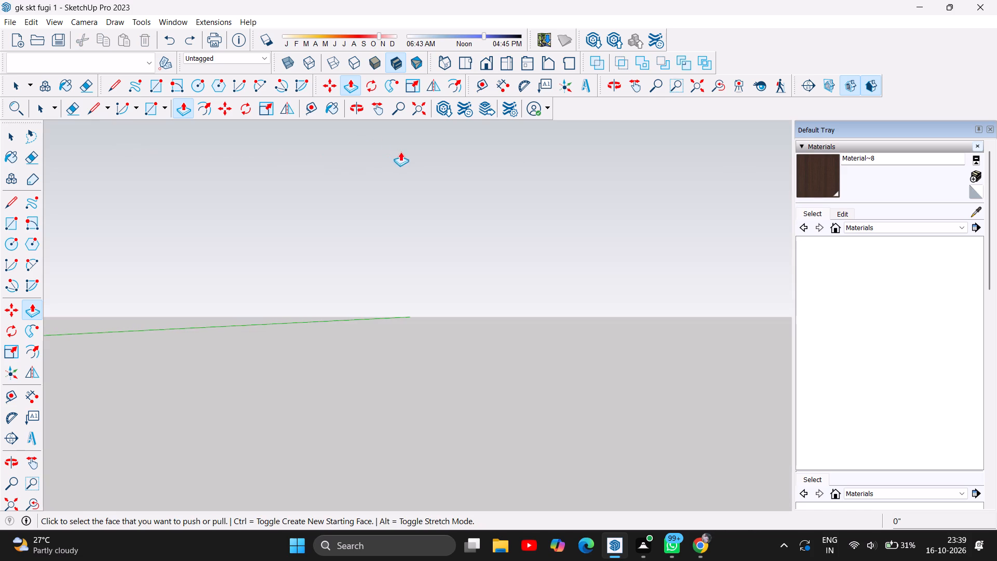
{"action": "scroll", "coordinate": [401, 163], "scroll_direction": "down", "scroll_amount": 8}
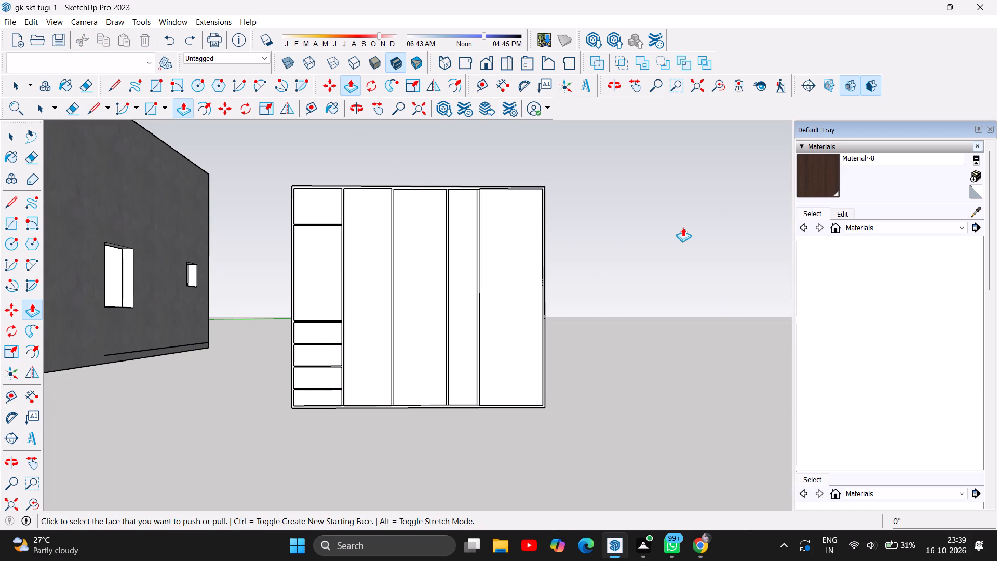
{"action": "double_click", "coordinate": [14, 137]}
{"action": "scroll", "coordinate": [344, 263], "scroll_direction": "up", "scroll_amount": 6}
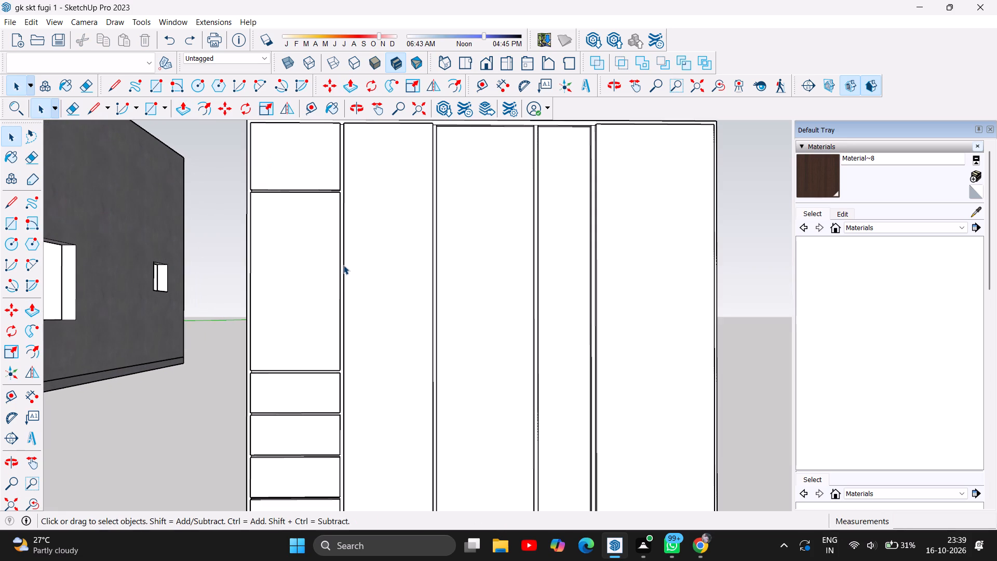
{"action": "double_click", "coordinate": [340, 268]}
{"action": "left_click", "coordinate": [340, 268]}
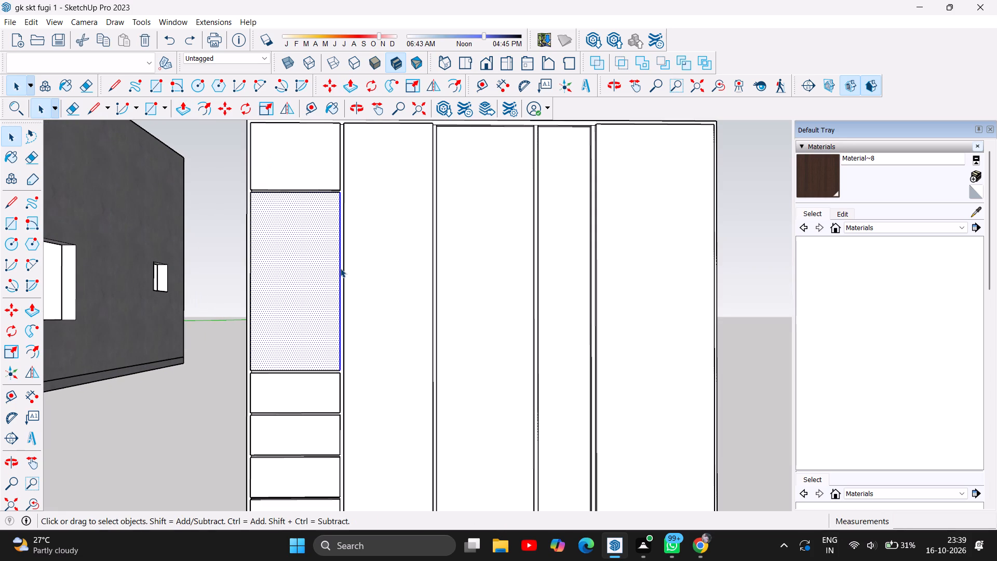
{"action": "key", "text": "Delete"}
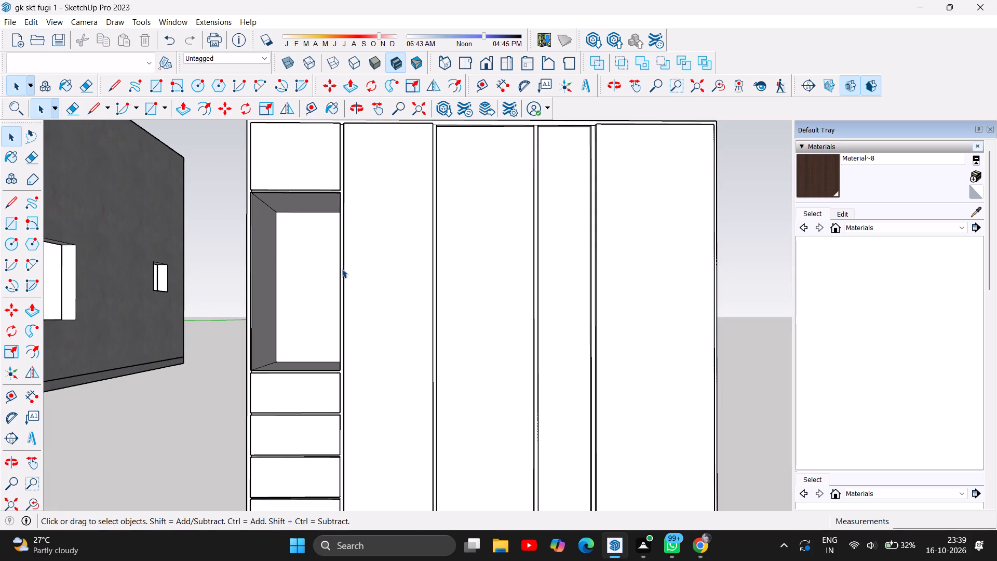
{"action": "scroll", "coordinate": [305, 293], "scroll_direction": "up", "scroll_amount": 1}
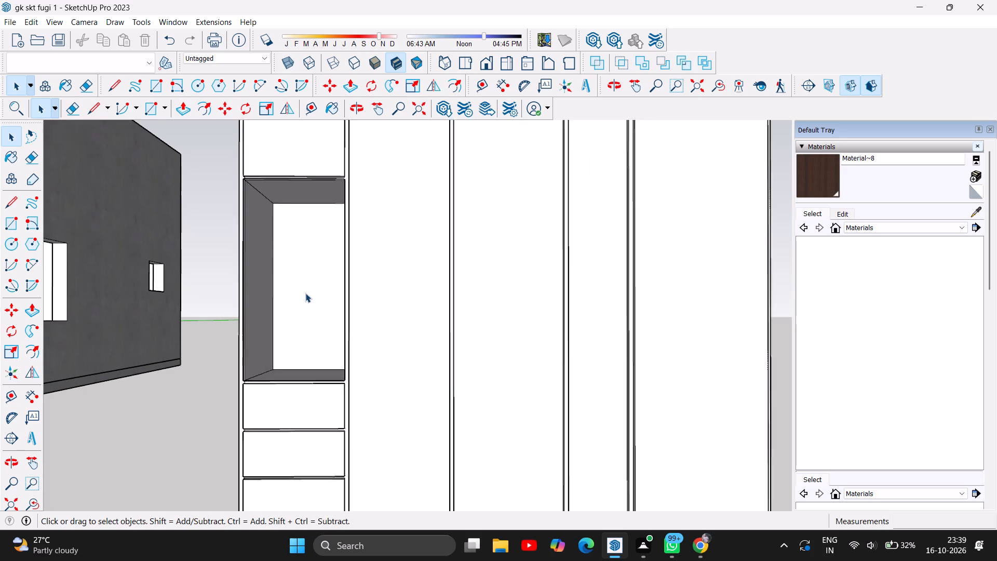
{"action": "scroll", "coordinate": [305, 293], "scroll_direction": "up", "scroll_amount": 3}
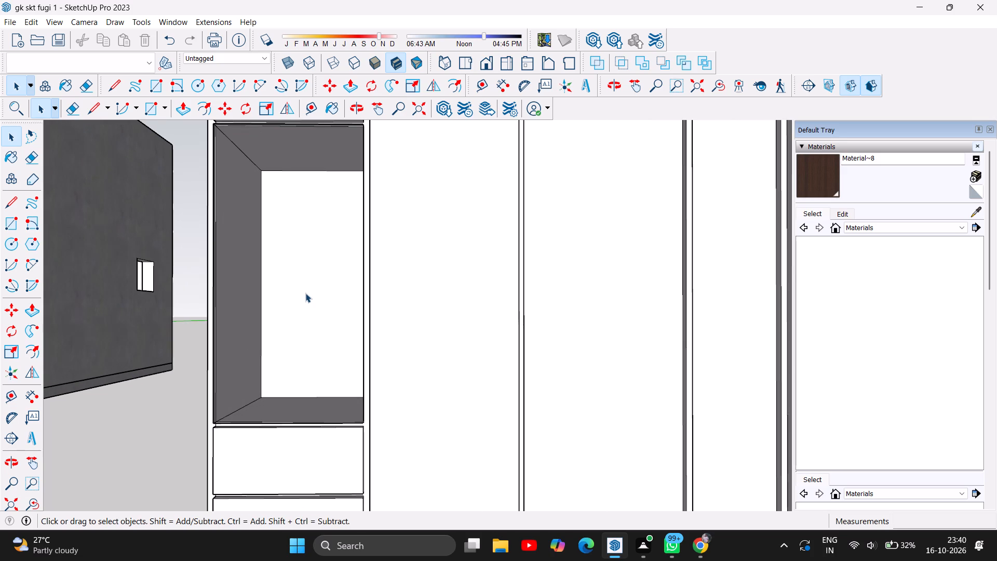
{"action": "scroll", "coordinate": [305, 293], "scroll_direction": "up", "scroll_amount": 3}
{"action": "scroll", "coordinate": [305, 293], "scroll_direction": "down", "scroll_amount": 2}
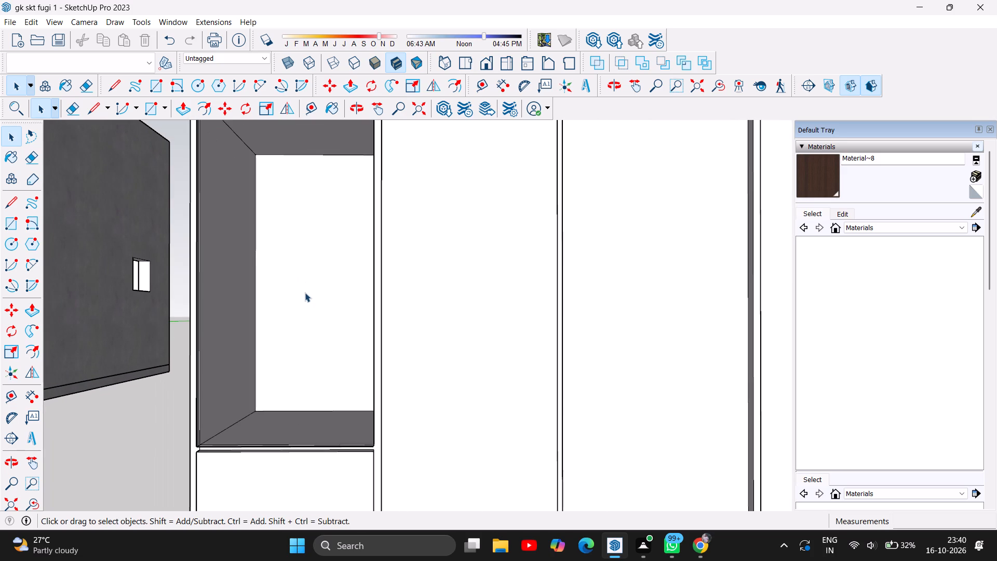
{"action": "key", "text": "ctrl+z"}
Examine the wardrobe's front as a whole and up close at the gaps between the drawer fronts.
{"action": "scroll", "coordinate": [339, 313], "scroll_direction": "down", "scroll_amount": 5}
{"action": "scroll", "coordinate": [523, 353], "scroll_direction": "down", "scroll_amount": 15}
{"action": "scroll", "coordinate": [524, 355], "scroll_direction": "down", "scroll_amount": 11}
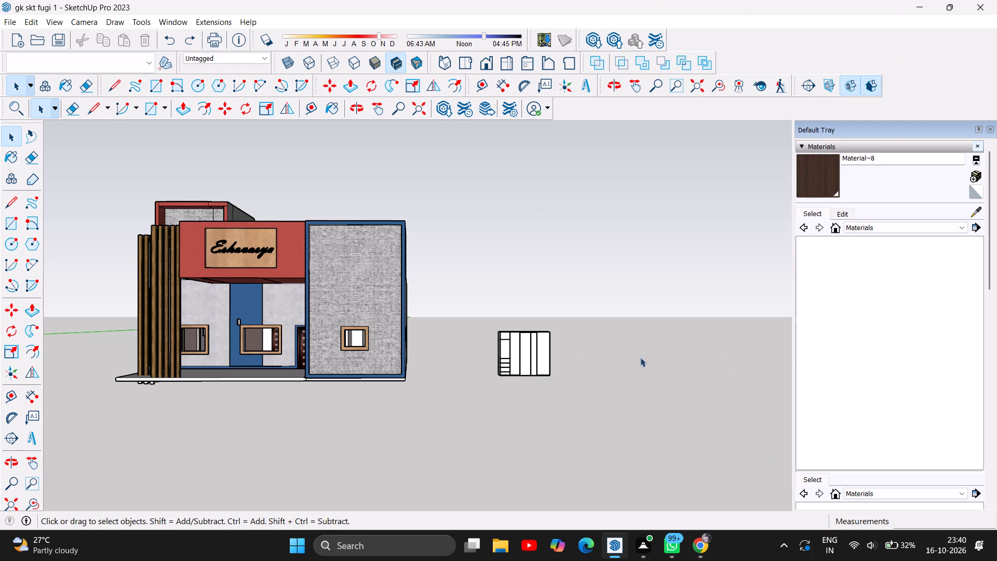
{"action": "scroll", "coordinate": [525, 344], "scroll_direction": "up", "scroll_amount": 11}
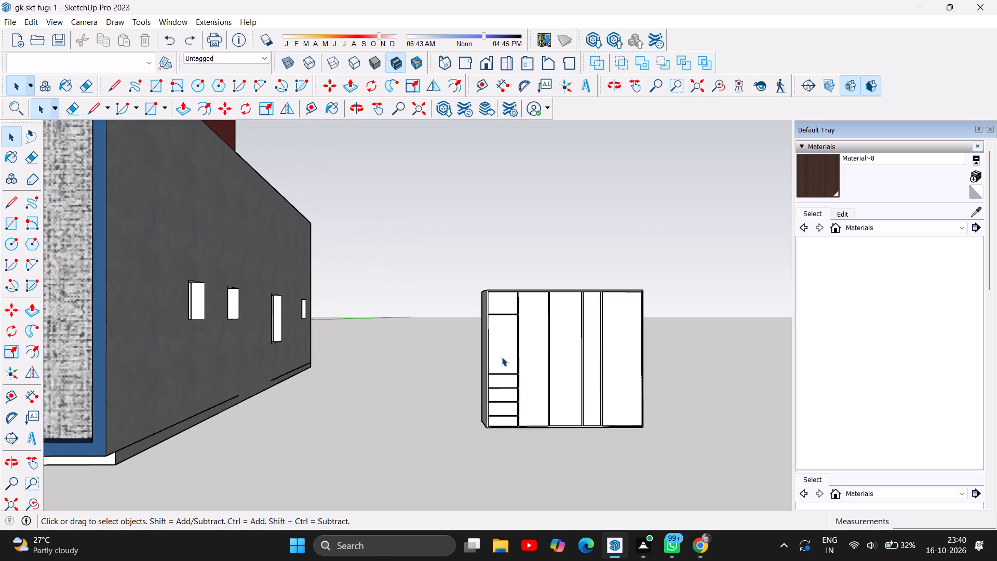
{"action": "scroll", "coordinate": [504, 356], "scroll_direction": "up", "scroll_amount": 5}
{"action": "scroll", "coordinate": [484, 353], "scroll_direction": "down", "scroll_amount": 4}
{"action": "scroll", "coordinate": [554, 363], "scroll_direction": "up", "scroll_amount": 2}
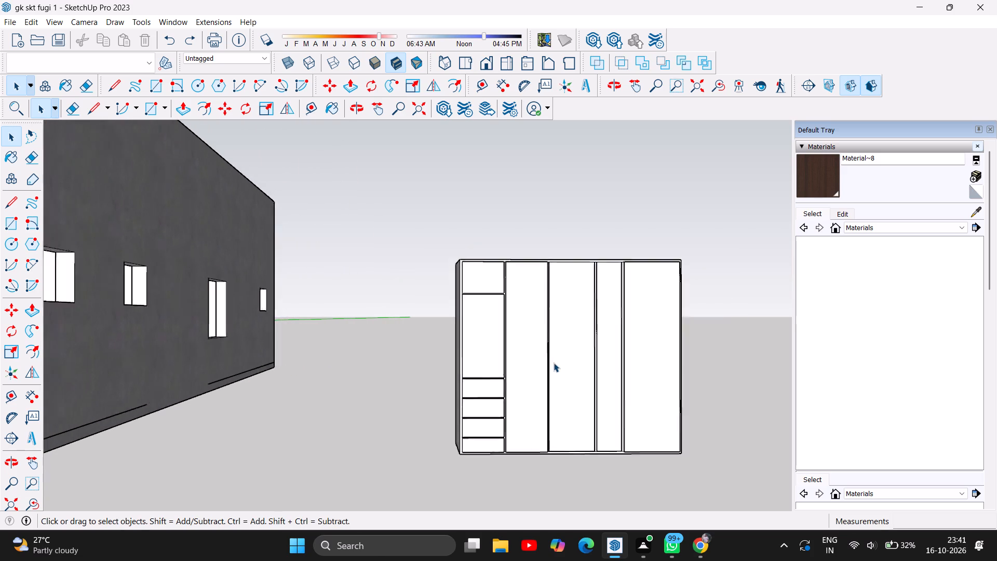
{"action": "scroll", "coordinate": [554, 363], "scroll_direction": "up", "scroll_amount": 4}
{"action": "scroll", "coordinate": [477, 420], "scroll_direction": "up", "scroll_amount": 14}
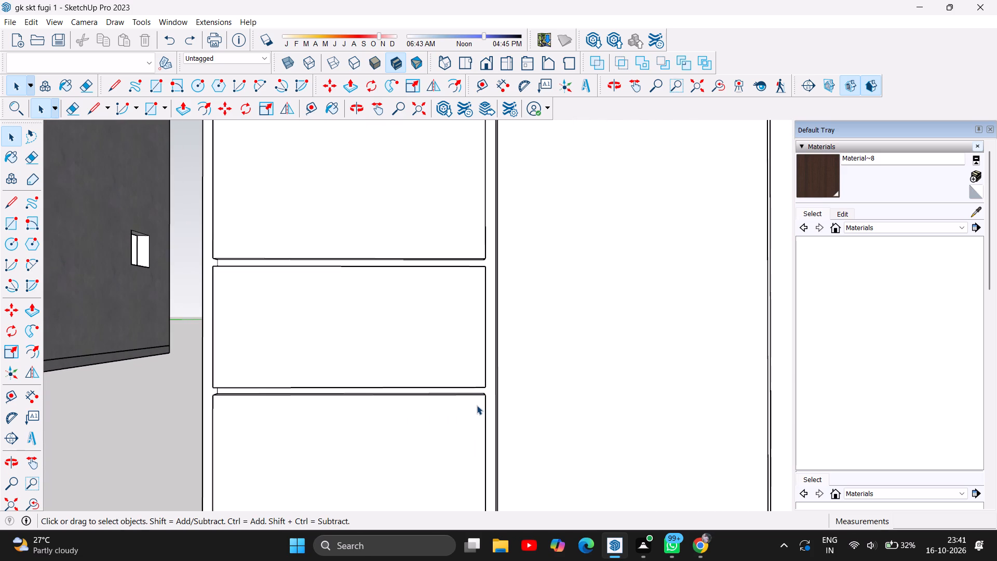
{"action": "scroll", "coordinate": [477, 405], "scroll_direction": "down", "scroll_amount": 17}
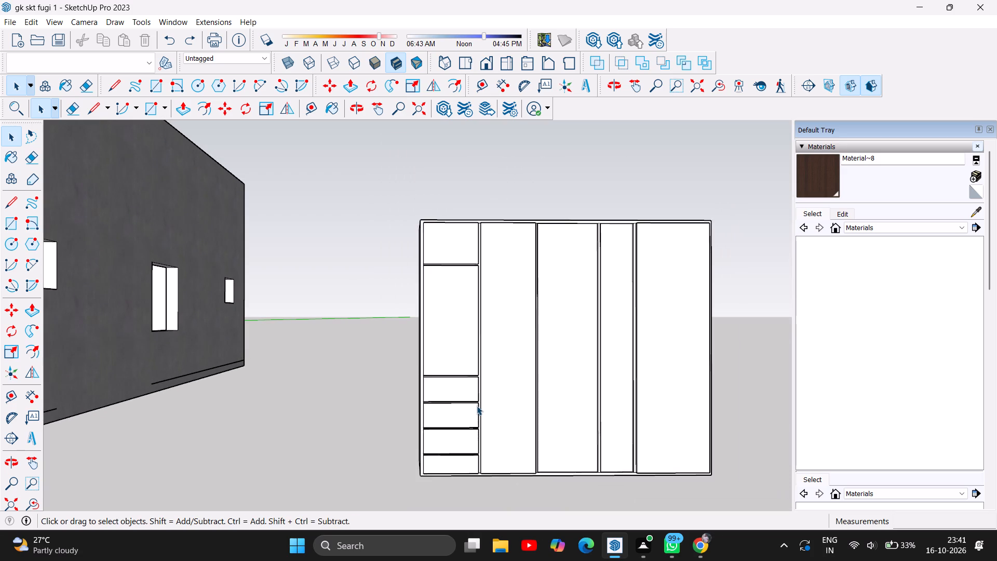
{"action": "scroll", "coordinate": [477, 406], "scroll_direction": "down", "scroll_amount": 2}
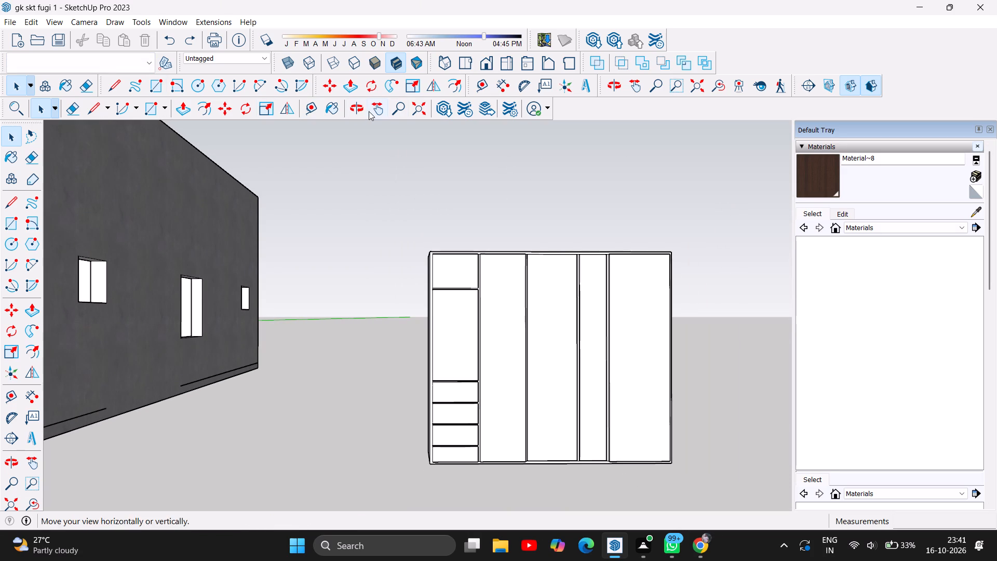
Examine the wardrobe from above and the side, including how the wide end door panel meets the carcass at its upper corner.
{"action": "left_click", "coordinate": [359, 106]}
{"action": "left_click_drag", "start_coordinate": [712, 293], "coordinate": [682, 298]}
{"action": "right_click", "coordinate": [710, 293]}
{"action": "left_click_drag", "start_coordinate": [680, 299], "coordinate": [666, 303]}
{"action": "left_click_drag", "start_coordinate": [664, 303], "coordinate": [636, 312]}
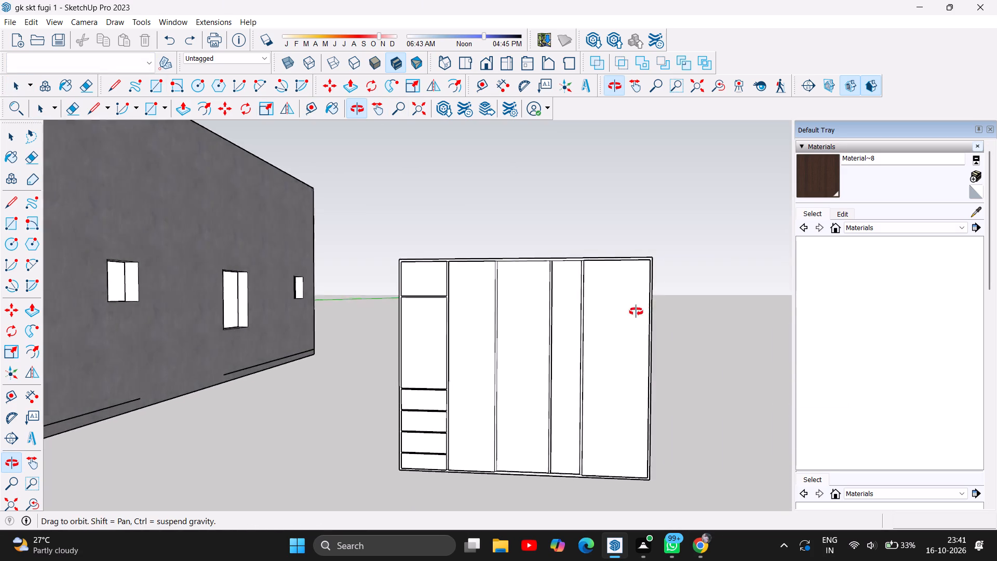
{"action": "left_click_drag", "start_coordinate": [636, 312], "coordinate": [520, 409]}
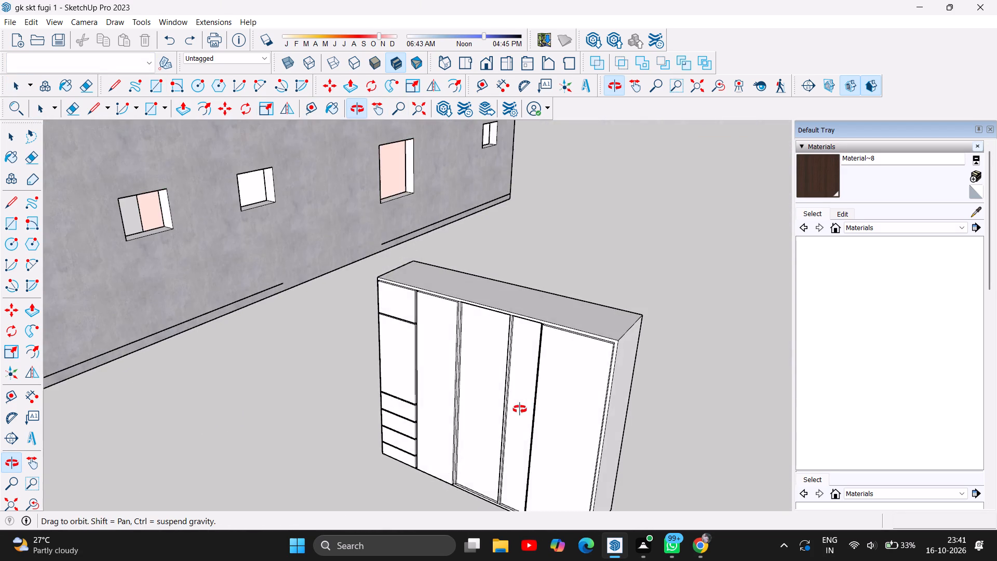
{"action": "left_click_drag", "start_coordinate": [520, 409], "coordinate": [448, 431]}
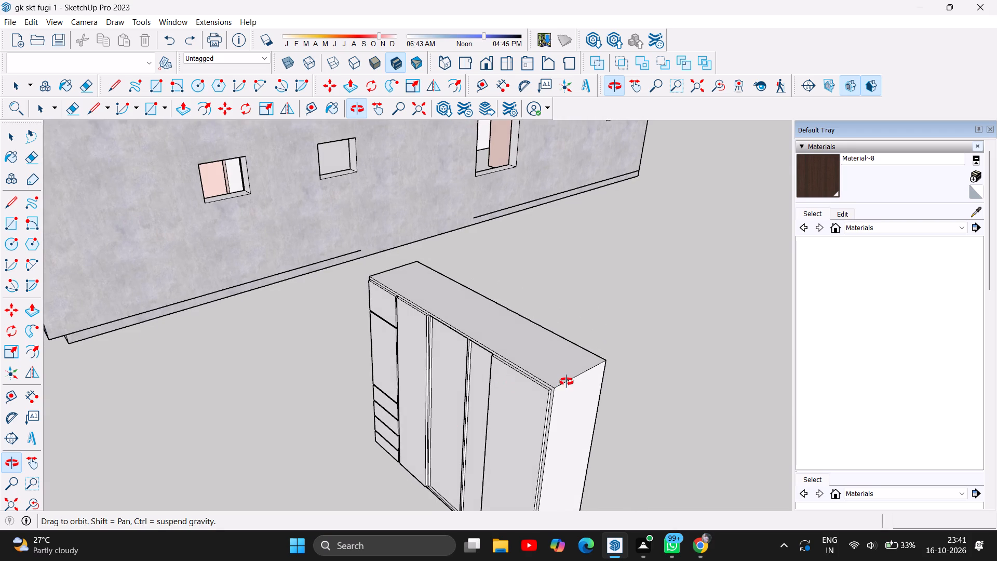
{"action": "scroll", "coordinate": [567, 382], "scroll_direction": "up", "scroll_amount": 16}
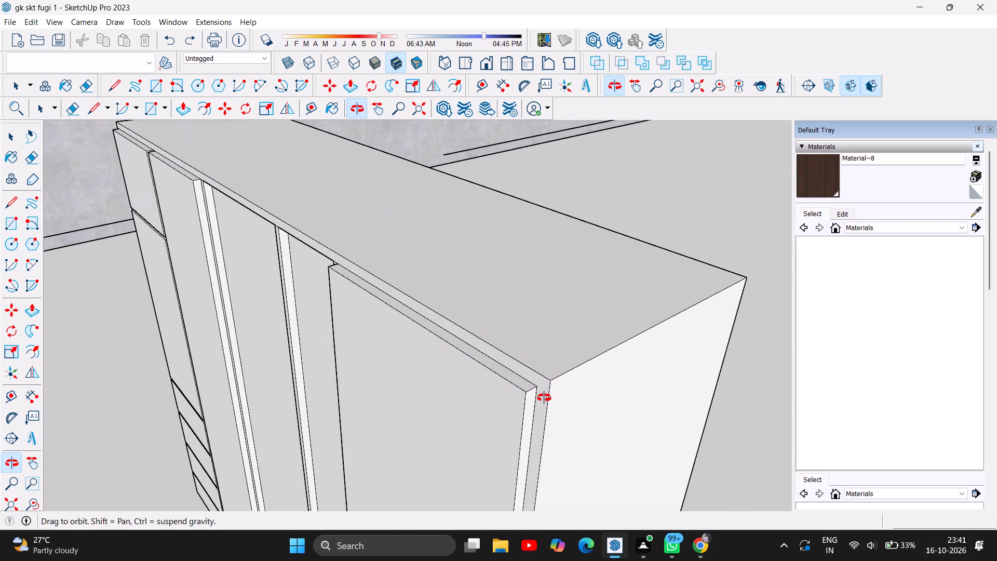
{"action": "scroll", "coordinate": [545, 397], "scroll_direction": "up", "scroll_amount": 12}
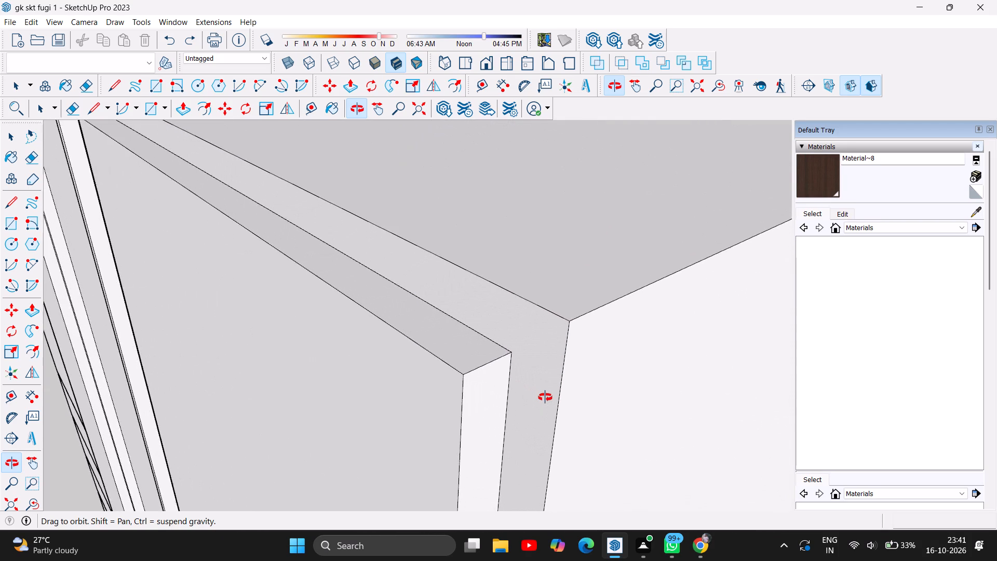
{"action": "scroll", "coordinate": [545, 397], "scroll_direction": "up", "scroll_amount": 3}
{"action": "scroll", "coordinate": [508, 327], "scroll_direction": "up", "scroll_amount": 5}
{"action": "scroll", "coordinate": [489, 366], "scroll_direction": "up", "scroll_amount": 3}
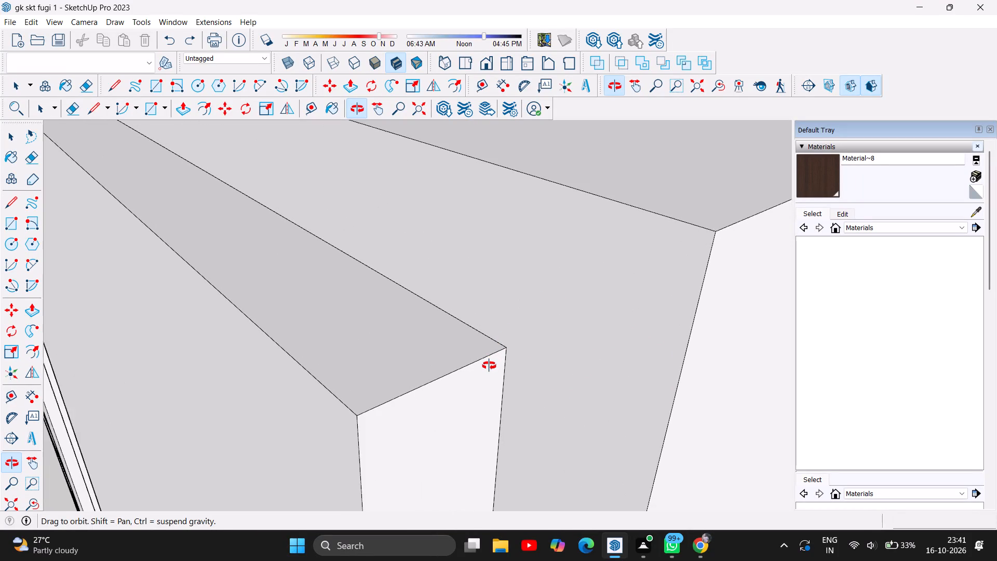
{"action": "scroll", "coordinate": [489, 366], "scroll_direction": "up", "scroll_amount": 2}
{"action": "scroll", "coordinate": [488, 366], "scroll_direction": "down", "scroll_amount": 10}
{"action": "scroll", "coordinate": [488, 366], "scroll_direction": "up", "scroll_amount": 1}
{"action": "scroll", "coordinate": [488, 366], "scroll_direction": "down", "scroll_amount": 8}
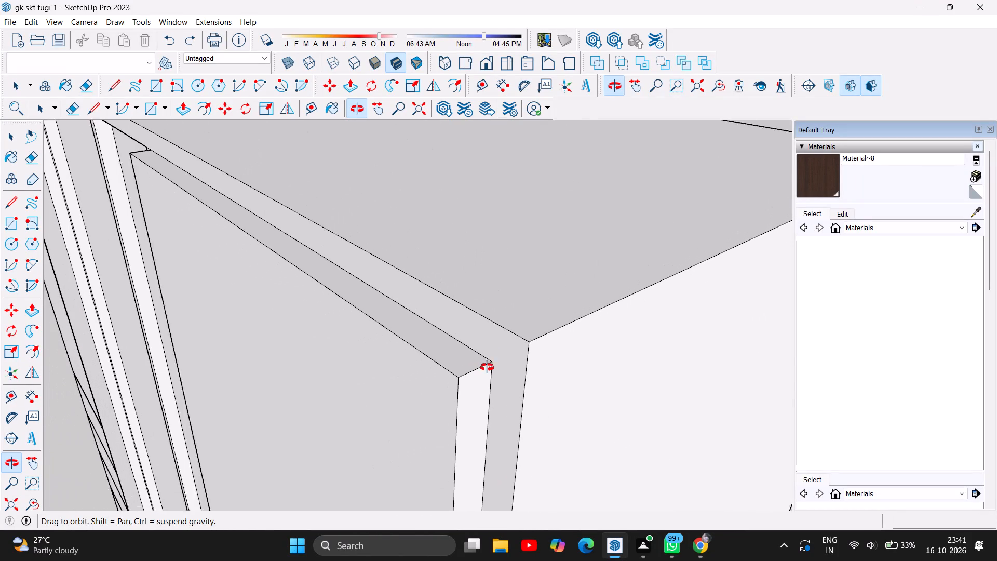
{"action": "scroll", "coordinate": [487, 367], "scroll_direction": "down", "scroll_amount": 19}
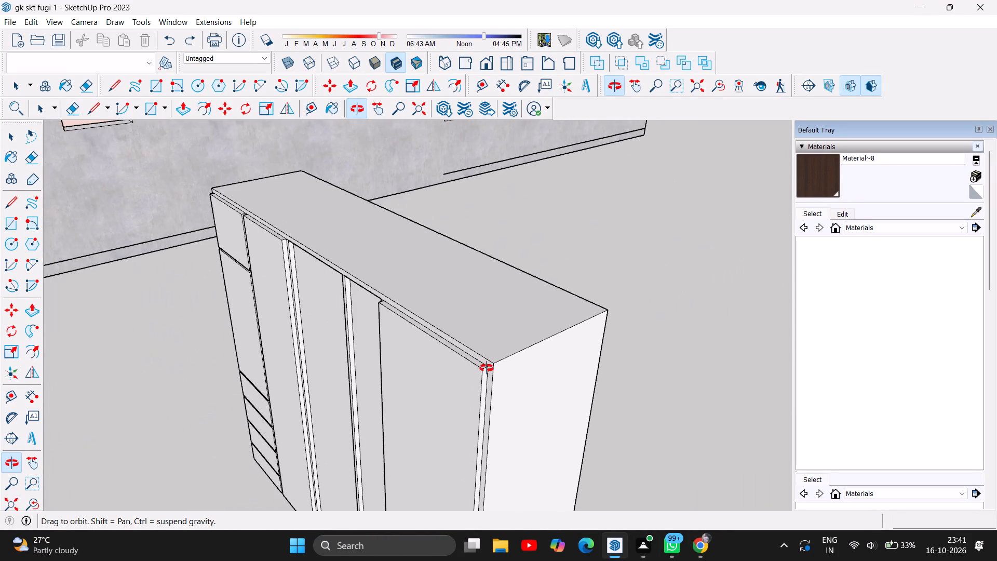
{"action": "scroll", "coordinate": [487, 368], "scroll_direction": "down", "scroll_amount": 6}
{"action": "left_click_drag", "start_coordinate": [415, 429], "coordinate": [673, 405]}
{"action": "left_click", "coordinate": [673, 405]}
{"action": "left_click_drag", "start_coordinate": [451, 420], "coordinate": [514, 415]}
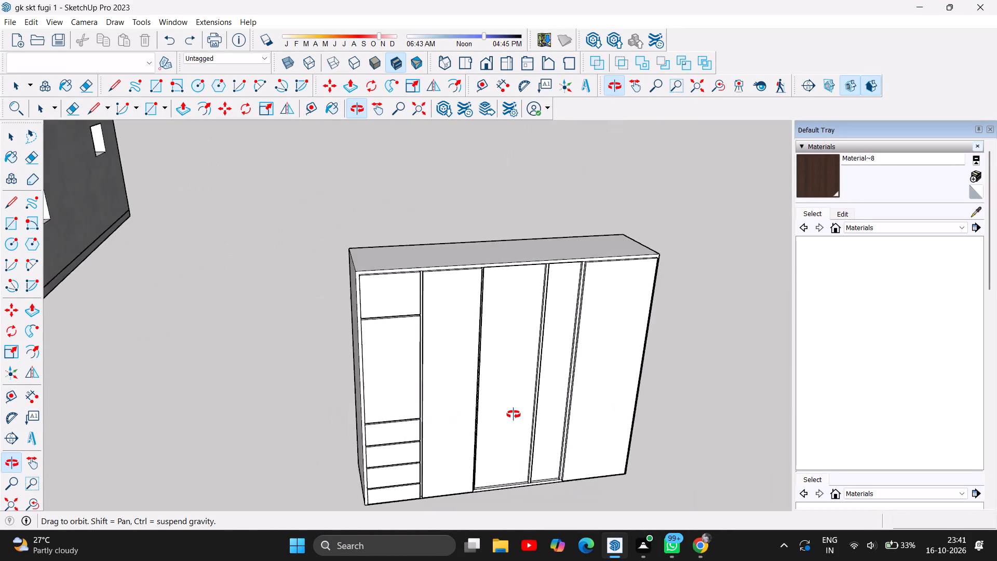
Examine the wardrobe's upper part from the shelf-column side, including how the door and drawer panels project from the carcass.
{"action": "left_click_drag", "start_coordinate": [514, 415], "coordinate": [691, 407]}
{"action": "left_click", "coordinate": [696, 406]}
{"action": "left_click", "coordinate": [702, 404]}
{"action": "left_click_drag", "start_coordinate": [702, 404], "coordinate": [557, 389]}
{"action": "scroll", "coordinate": [434, 418], "scroll_direction": "down", "scroll_amount": 5}
{"action": "scroll", "coordinate": [124, 225], "scroll_direction": "up", "scroll_amount": 4}
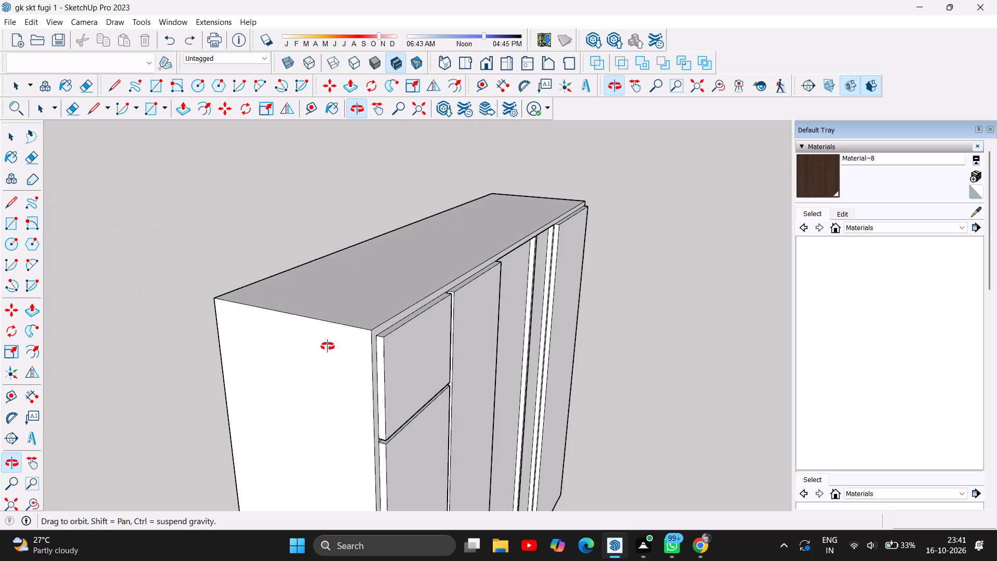
{"action": "scroll", "coordinate": [341, 366], "scroll_direction": "up", "scroll_amount": 2}
{"action": "scroll", "coordinate": [410, 364], "scroll_direction": "up", "scroll_amount": 2}
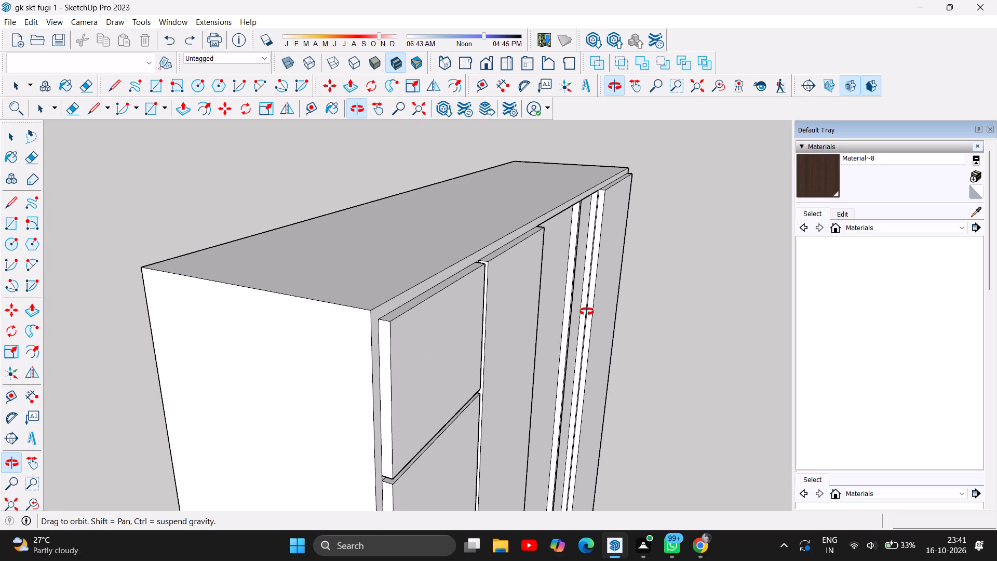
{"action": "left_click_drag", "start_coordinate": [717, 363], "coordinate": [614, 340]}
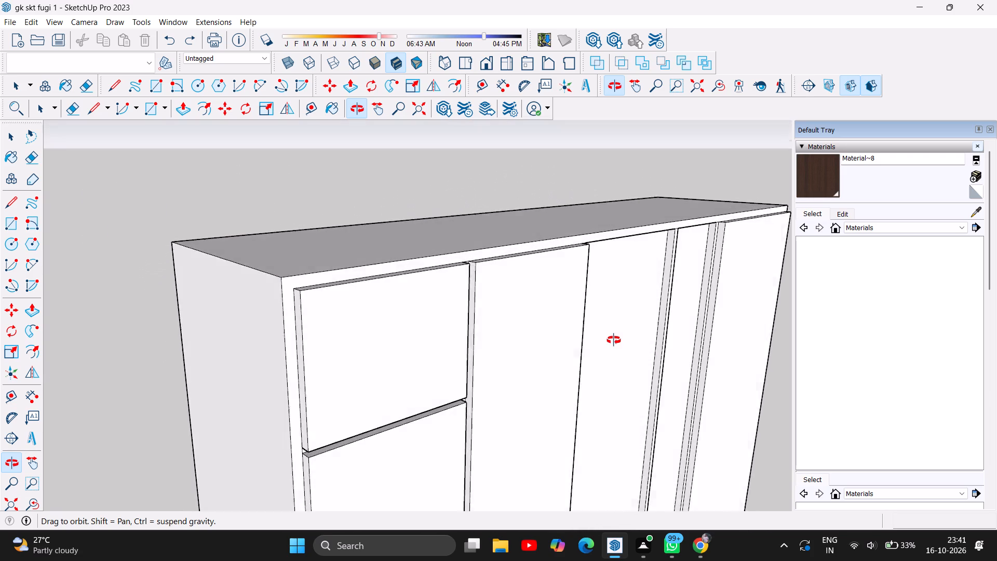
{"action": "left_click_drag", "start_coordinate": [614, 340], "coordinate": [689, 330]}
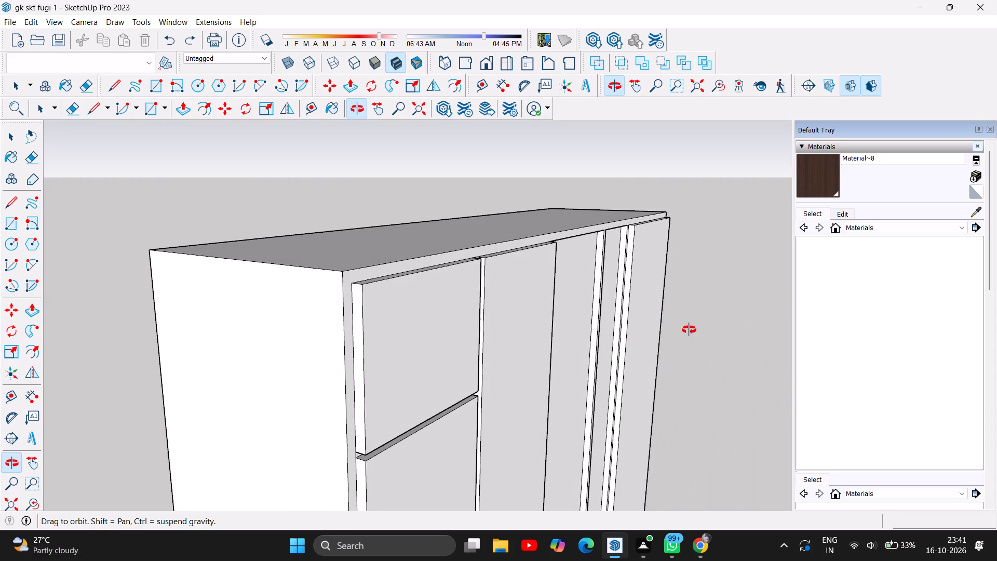
{"action": "left_click_drag", "start_coordinate": [689, 330], "coordinate": [692, 330]}
{"action": "double_click", "coordinate": [692, 330]}
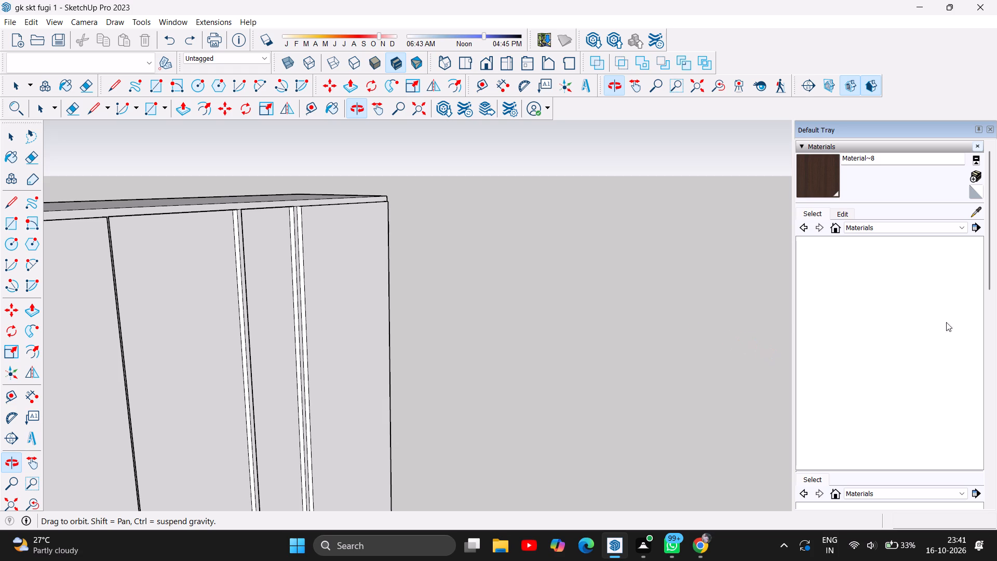
{"action": "scroll", "coordinate": [634, 297], "scroll_direction": "down", "scroll_amount": 7}
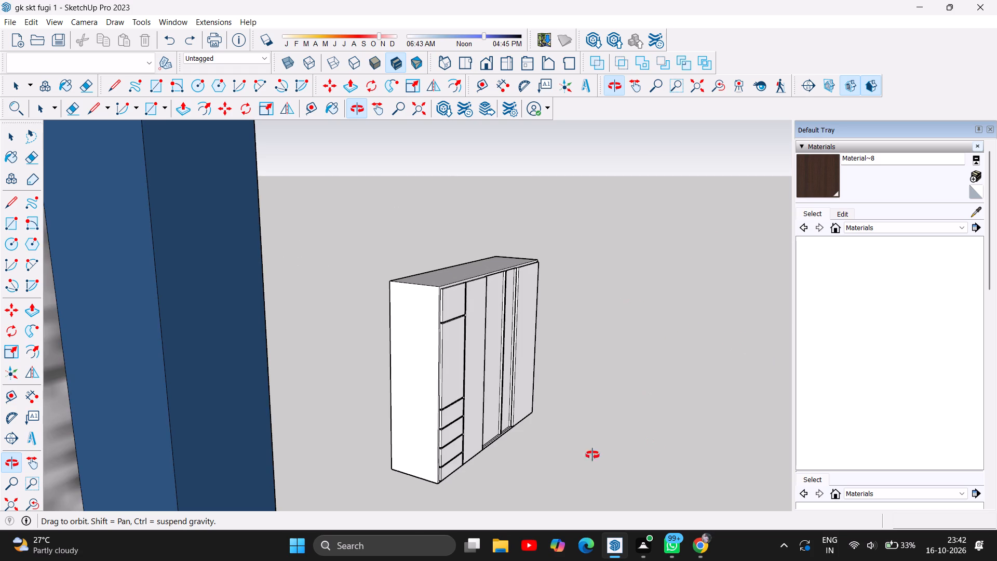
Examine the gaps along the wardrobe's base and between the door panels, and the upper corner of the shelf column.
{"action": "left_click_drag", "start_coordinate": [492, 417], "coordinate": [409, 437]}
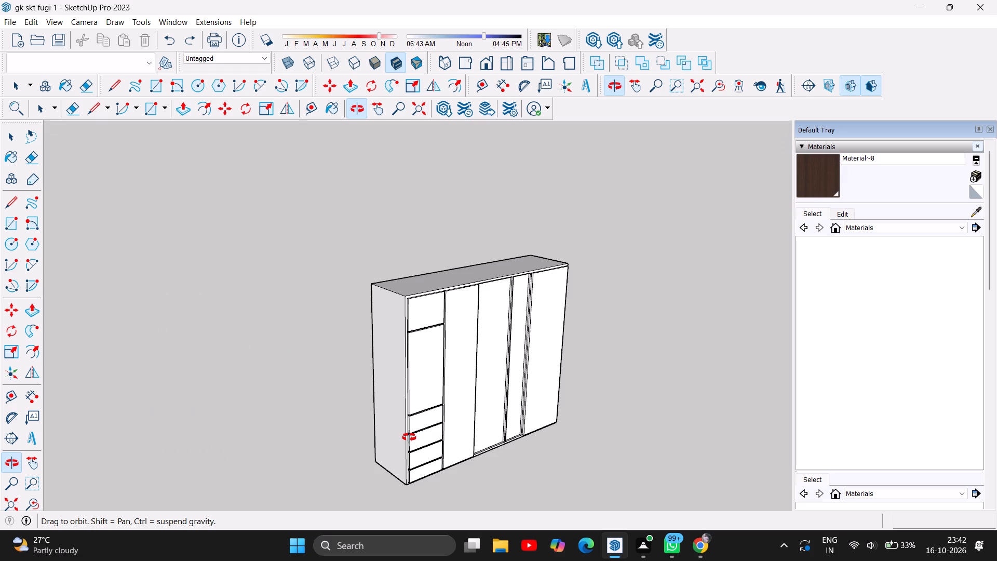
{"action": "left_click_drag", "start_coordinate": [409, 437], "coordinate": [409, 438]}
{"action": "scroll", "coordinate": [491, 441], "scroll_direction": "up", "scroll_amount": 11}
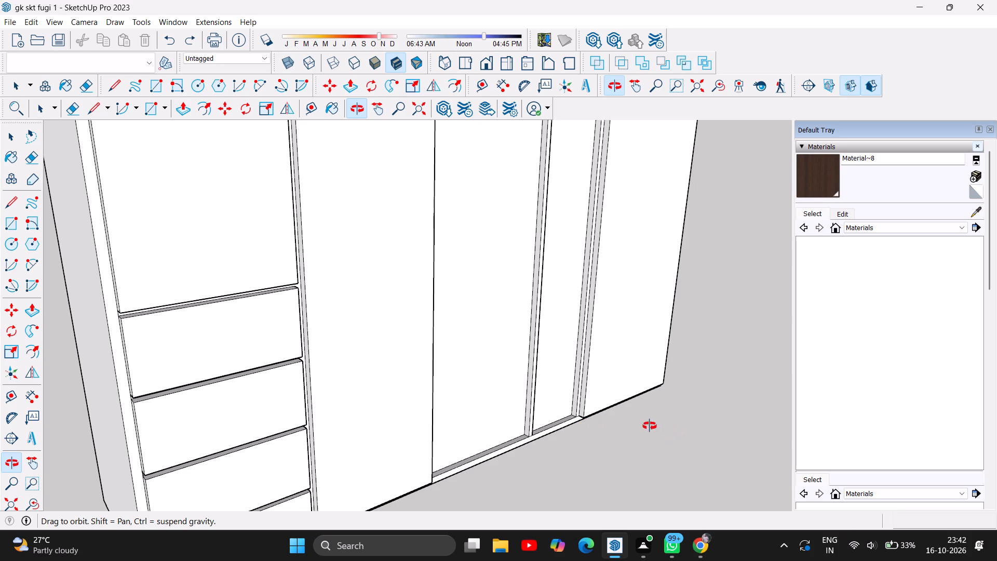
{"action": "scroll", "coordinate": [650, 426], "scroll_direction": "down", "scroll_amount": 3}
{"action": "scroll", "coordinate": [543, 411], "scroll_direction": "up", "scroll_amount": 10}
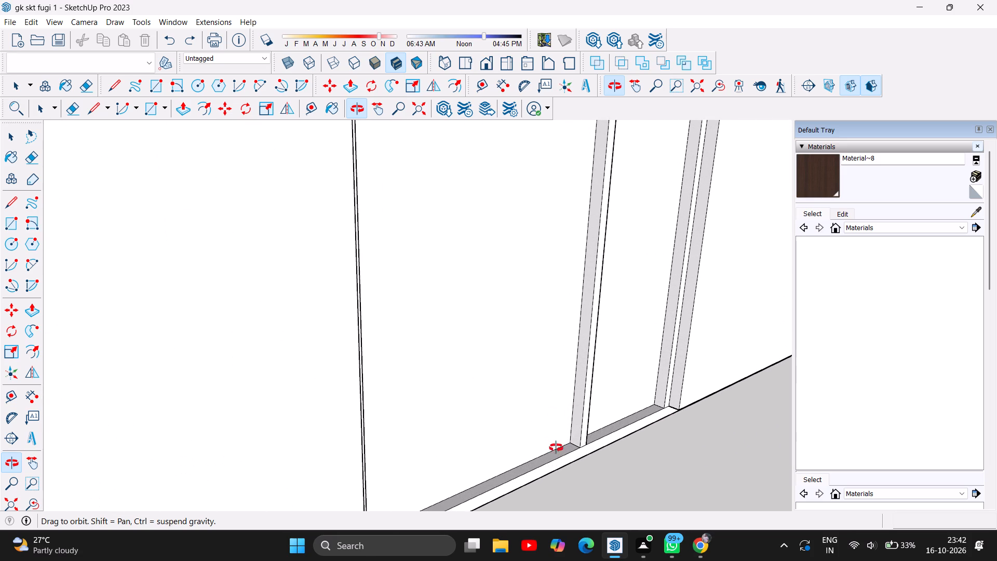
{"action": "scroll", "coordinate": [622, 446], "scroll_direction": "up", "scroll_amount": 2}
{"action": "scroll", "coordinate": [623, 446], "scroll_direction": "down", "scroll_amount": 2}
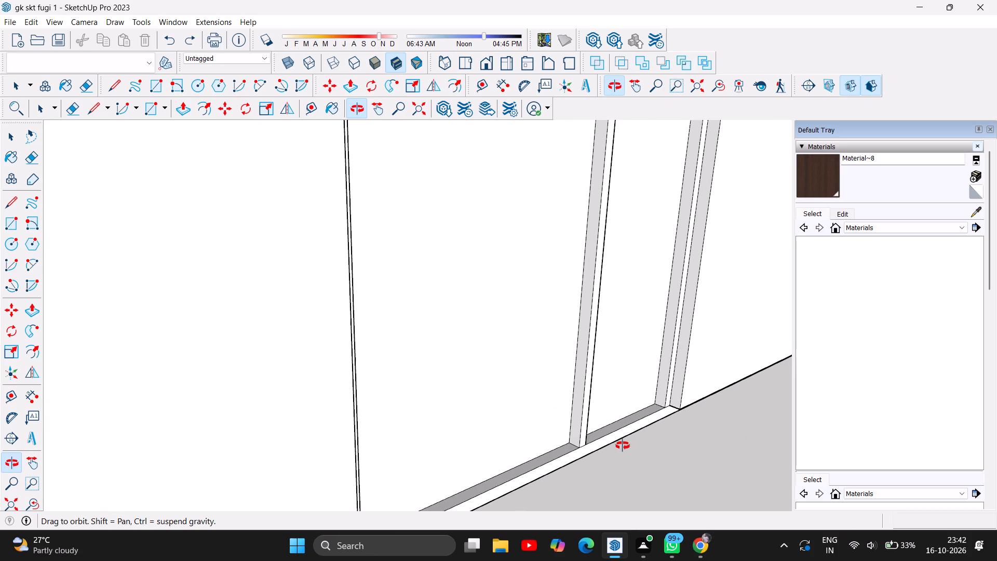
{"action": "scroll", "coordinate": [623, 446], "scroll_direction": "down", "scroll_amount": 2}
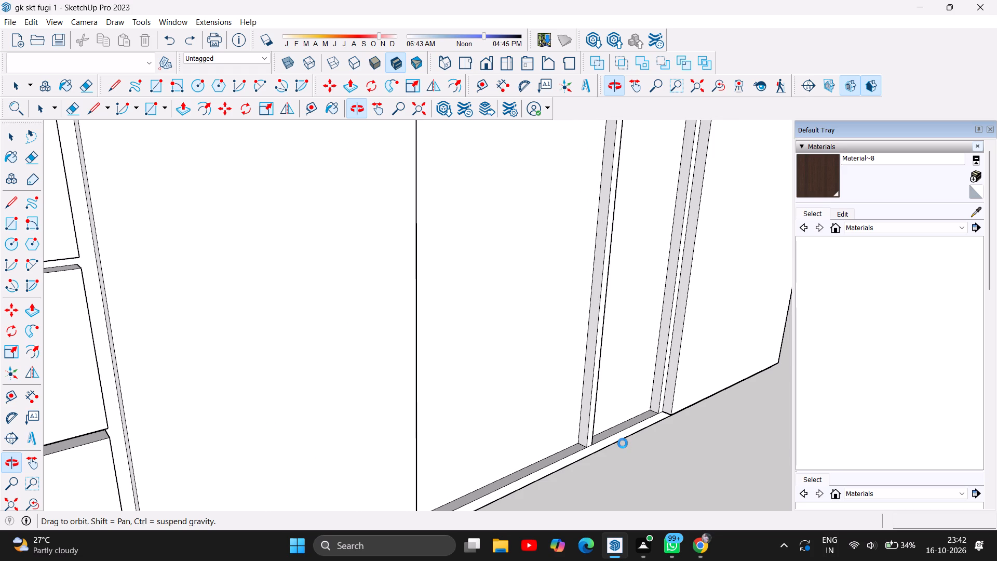
{"action": "scroll", "coordinate": [646, 443], "scroll_direction": "down", "scroll_amount": 4}
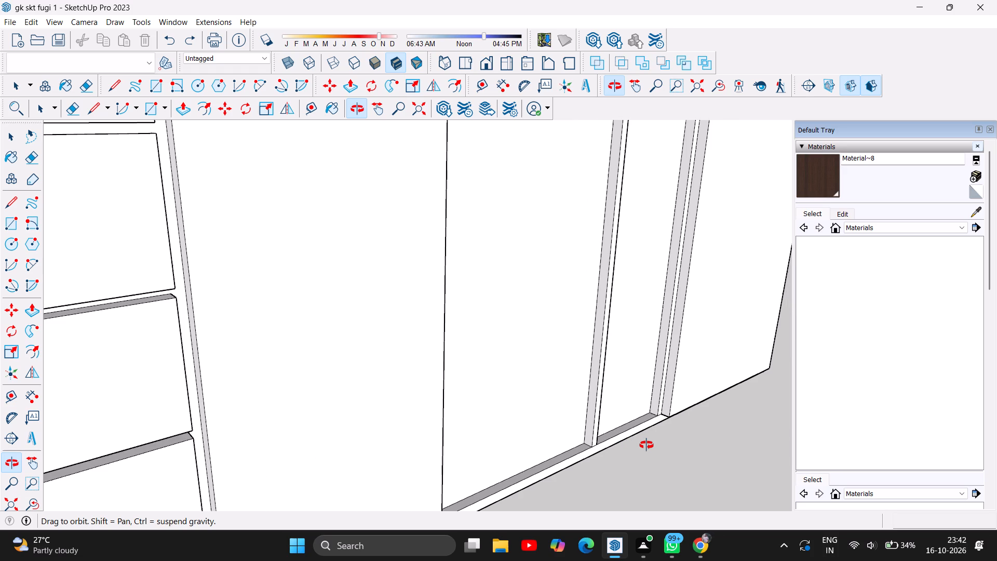
{"action": "scroll", "coordinate": [646, 446], "scroll_direction": "down", "scroll_amount": 13}
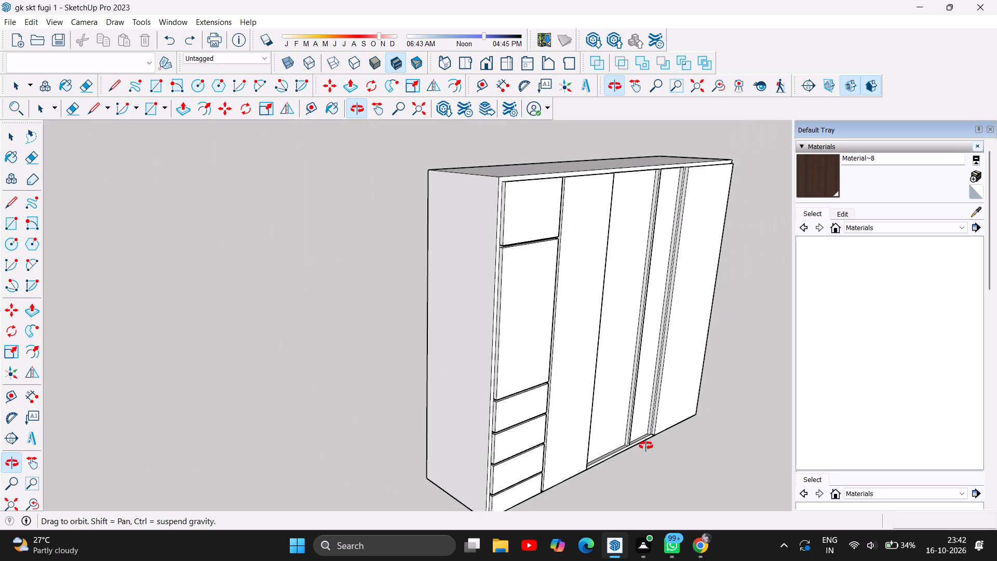
{"action": "left_click_drag", "start_coordinate": [471, 447], "coordinate": [539, 440]}
{"action": "left_click", "coordinate": [539, 440]}
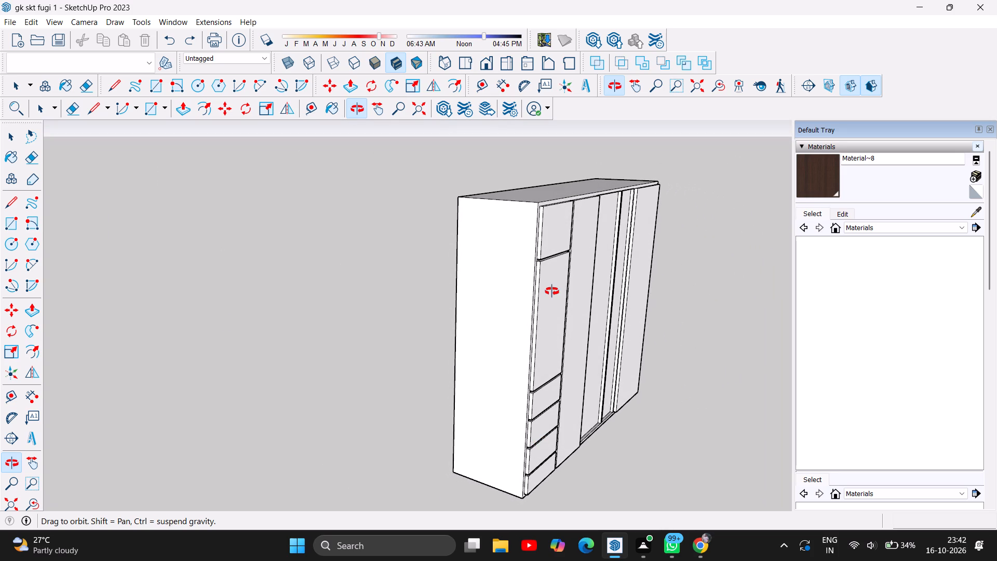
{"action": "scroll", "coordinate": [534, 210], "scroll_direction": "up", "scroll_amount": 10}
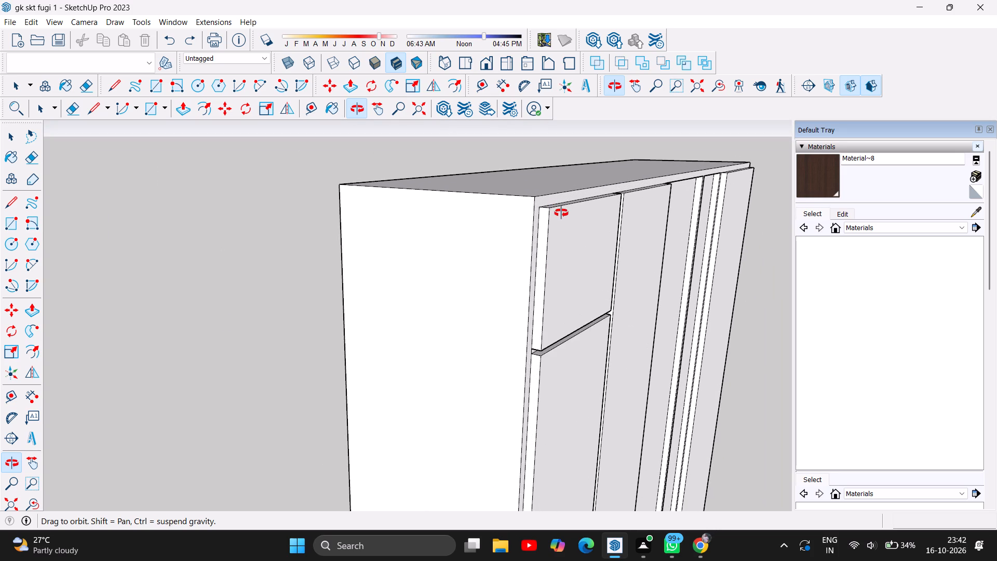
{"action": "scroll", "coordinate": [561, 213], "scroll_direction": "up", "scroll_amount": 1}
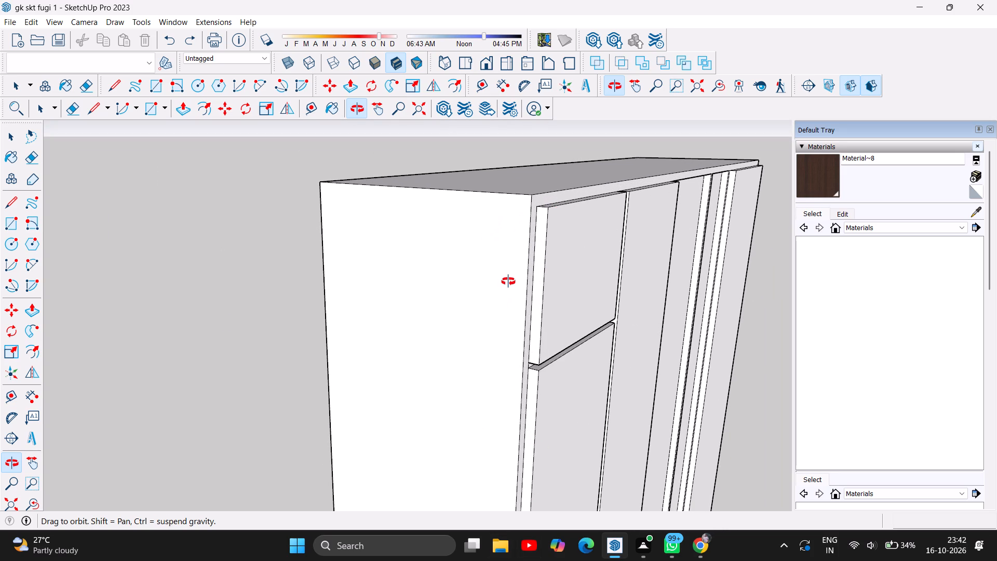
{"action": "scroll", "coordinate": [569, 282], "scroll_direction": "down", "scroll_amount": 4}
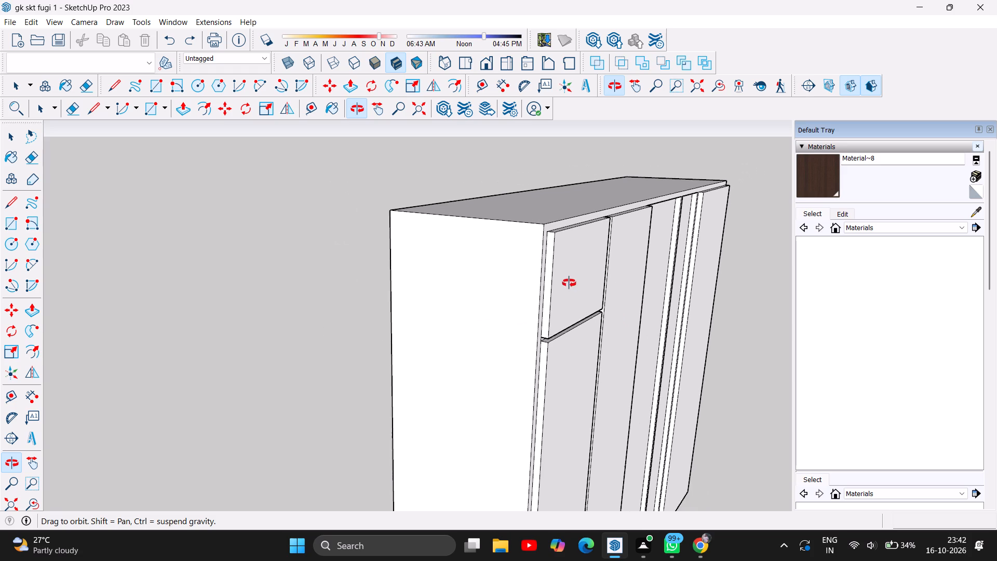
Pull the view back and reorient it to show the building's front and the freestanding wardrobe together from above.
{"action": "scroll", "coordinate": [613, 315], "scroll_direction": "down", "scroll_amount": 9}
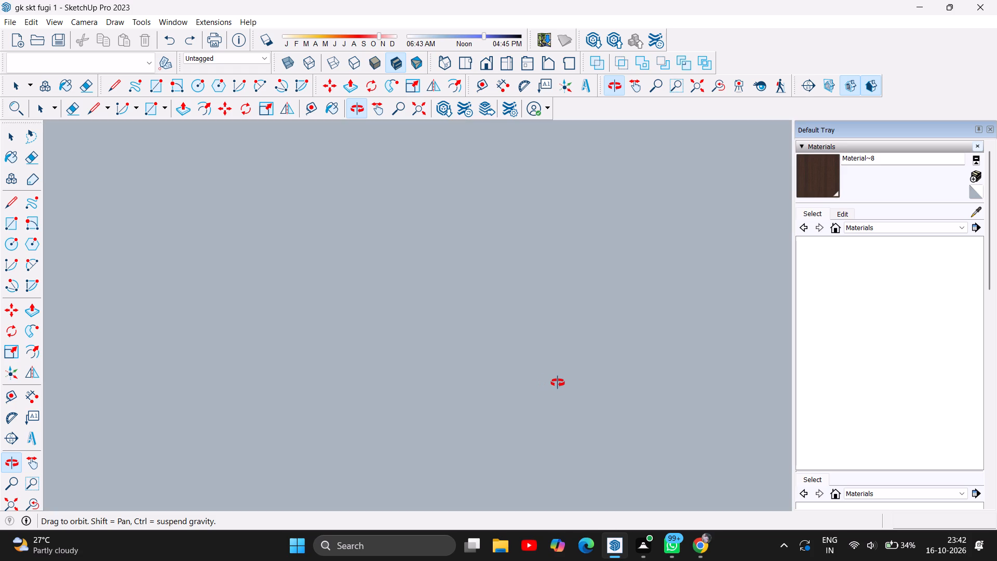
{"action": "scroll", "coordinate": [554, 383], "scroll_direction": "down", "scroll_amount": 5}
{"action": "scroll", "coordinate": [513, 399], "scroll_direction": "down", "scroll_amount": 4}
{"action": "left_click_drag", "start_coordinate": [555, 360], "coordinate": [509, 428]}
{"action": "scroll", "coordinate": [511, 429], "scroll_direction": "down", "scroll_amount": 9}
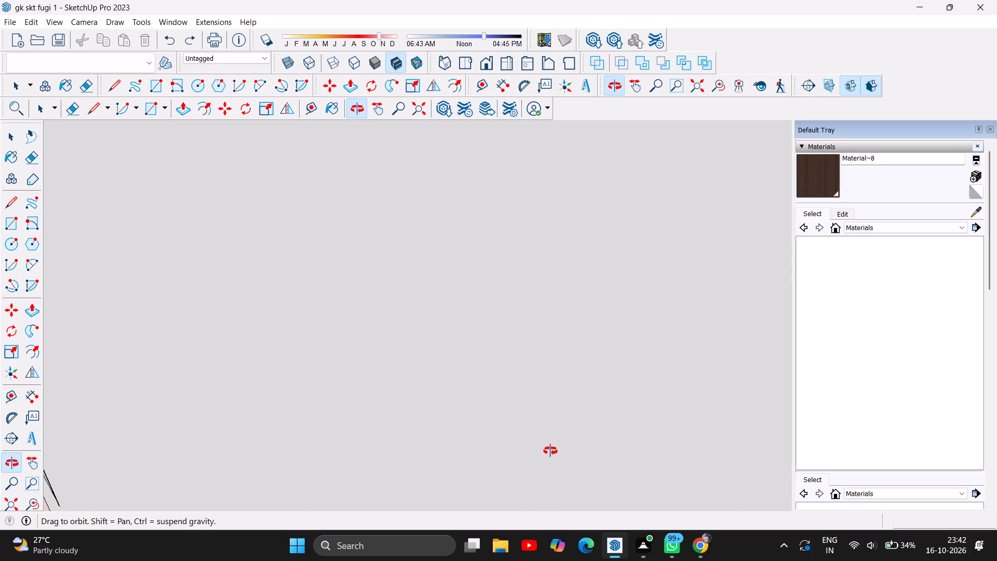
{"action": "scroll", "coordinate": [520, 422], "scroll_direction": "down", "scroll_amount": 14}
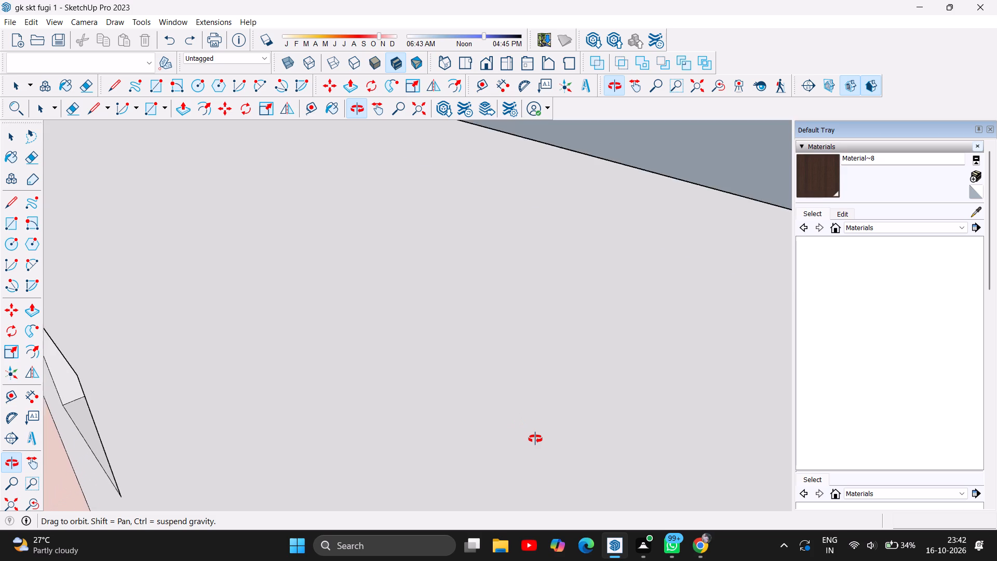
{"action": "scroll", "coordinate": [535, 439], "scroll_direction": "down", "scroll_amount": 15}
{"action": "scroll", "coordinate": [534, 438], "scroll_direction": "down", "scroll_amount": 8}
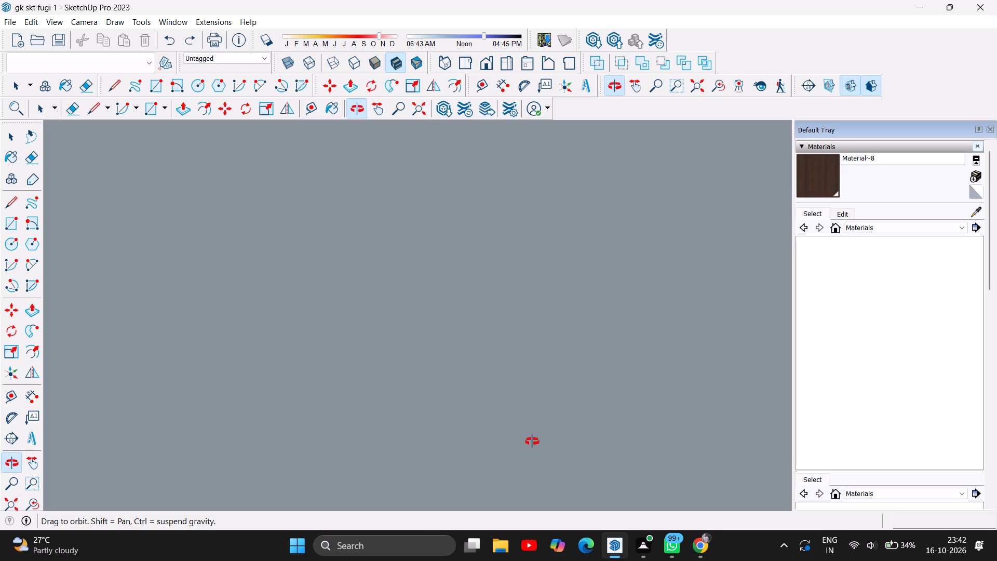
{"action": "scroll", "coordinate": [532, 442], "scroll_direction": "down", "scroll_amount": 6}
{"action": "scroll", "coordinate": [599, 435], "scroll_direction": "down", "scroll_amount": 20}
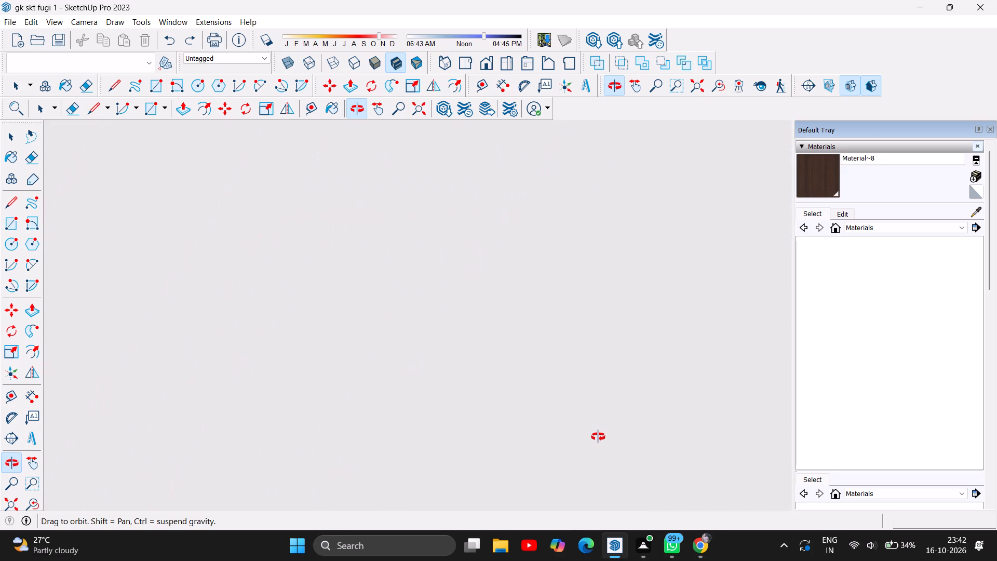
{"action": "scroll", "coordinate": [598, 437], "scroll_direction": "down", "scroll_amount": 1}
{"action": "left_click_drag", "start_coordinate": [632, 432], "coordinate": [449, 435]}
{"action": "scroll", "coordinate": [608, 502], "scroll_direction": "down", "scroll_amount": 6}
{"action": "scroll", "coordinate": [513, 470], "scroll_direction": "down", "scroll_amount": 6}
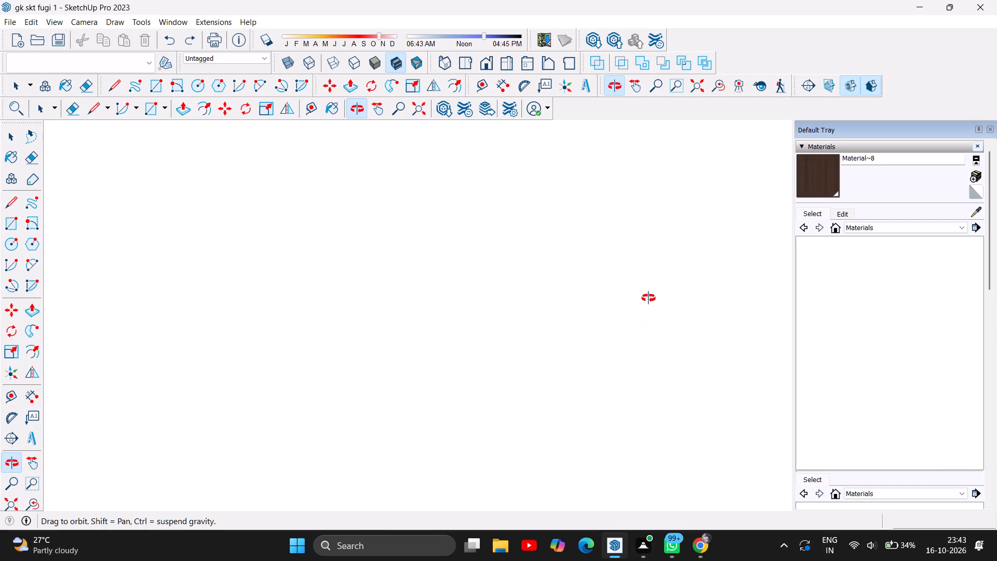
{"action": "scroll", "coordinate": [634, 366], "scroll_direction": "down", "scroll_amount": 9}
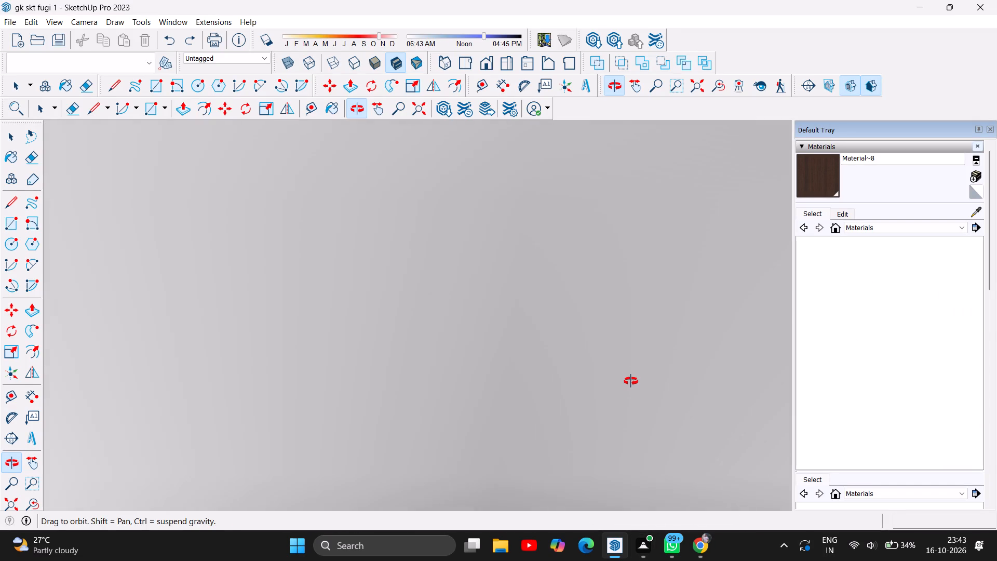
{"action": "scroll", "coordinate": [631, 381], "scroll_direction": "down", "scroll_amount": 2}
{"action": "left_click_drag", "start_coordinate": [615, 305], "coordinate": [571, 425]}
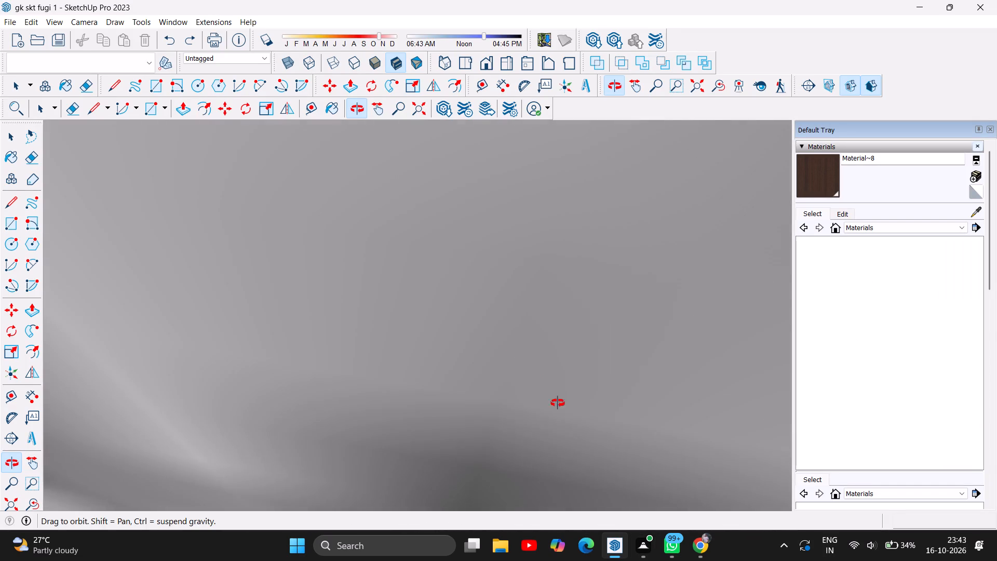
{"action": "left_click_drag", "start_coordinate": [502, 309], "coordinate": [434, 403]}
{"action": "scroll", "coordinate": [429, 390], "scroll_direction": "down", "scroll_amount": 6}
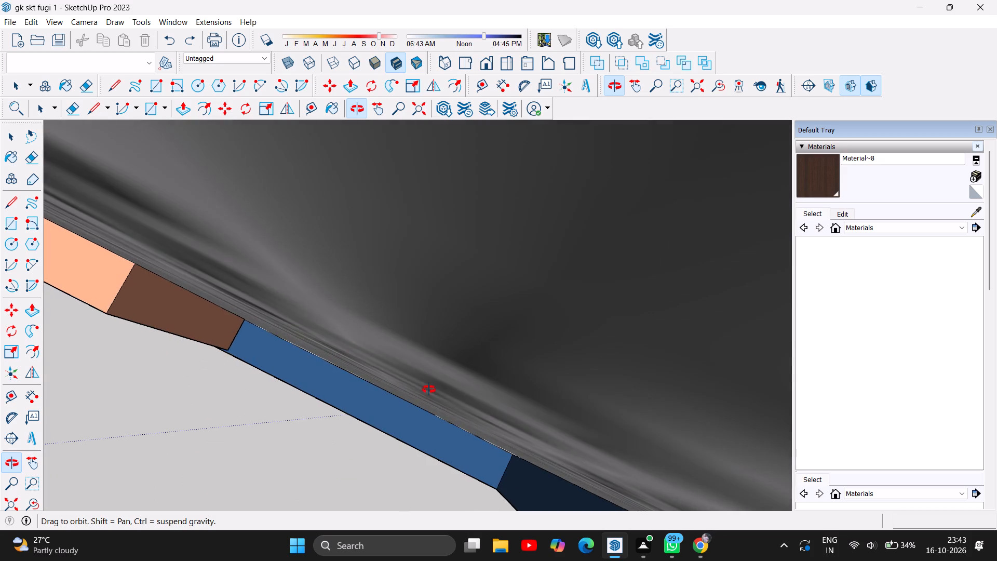
{"action": "scroll", "coordinate": [429, 389], "scroll_direction": "down", "scroll_amount": 18}
{"action": "scroll", "coordinate": [429, 389], "scroll_direction": "down", "scroll_amount": 6}
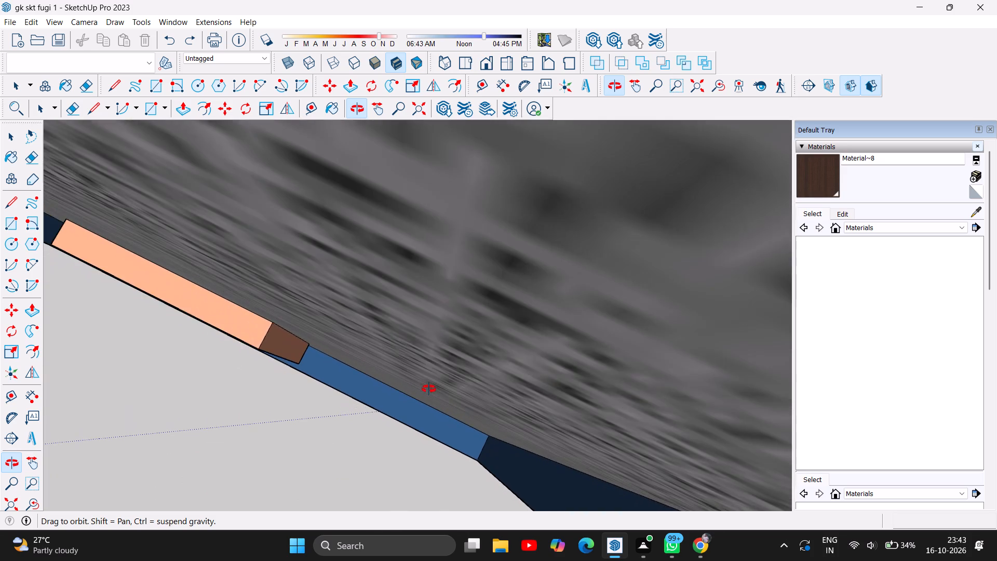
{"action": "scroll", "coordinate": [429, 389], "scroll_direction": "down", "scroll_amount": 14}
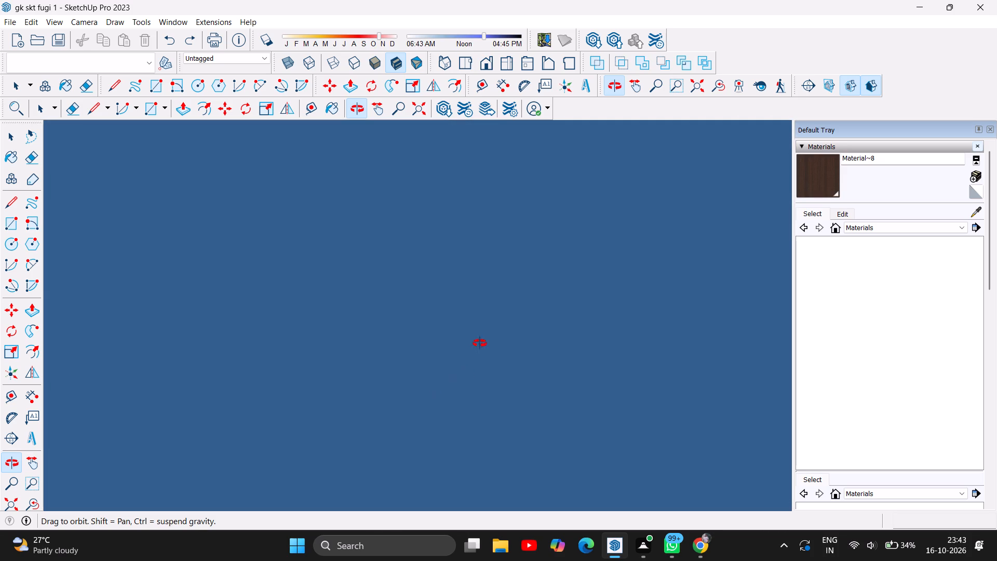
{"action": "left_click_drag", "start_coordinate": [480, 343], "coordinate": [437, 442]}
{"action": "scroll", "coordinate": [438, 418], "scroll_direction": "down", "scroll_amount": 16}
{"action": "scroll", "coordinate": [438, 418], "scroll_direction": "down", "scroll_amount": 17}
{"action": "scroll", "coordinate": [438, 418], "scroll_direction": "down", "scroll_amount": 8}
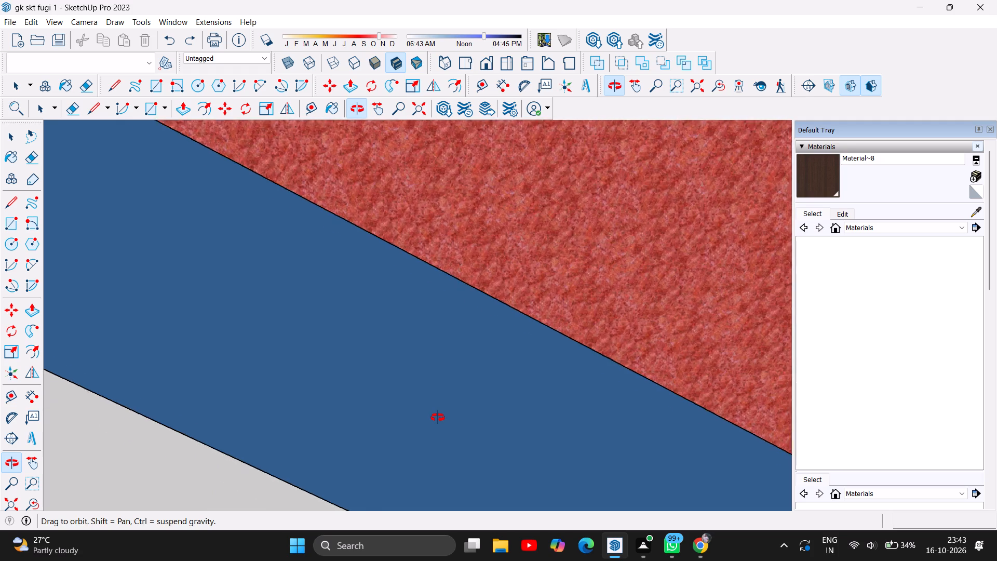
{"action": "scroll", "coordinate": [438, 418], "scroll_direction": "down", "scroll_amount": 20}
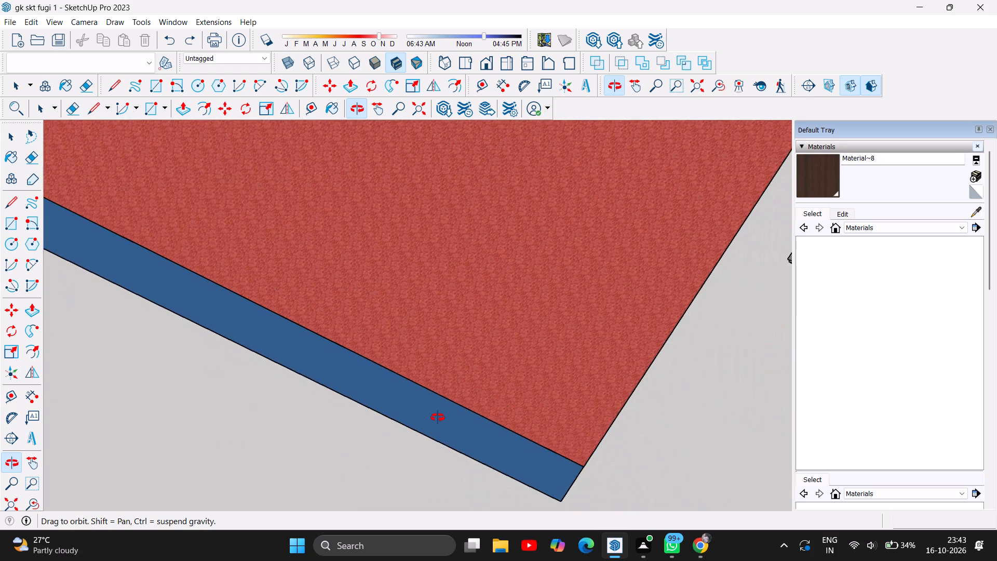
{"action": "scroll", "coordinate": [438, 418], "scroll_direction": "down", "scroll_amount": 11}
{"action": "left_click_drag", "start_coordinate": [475, 435], "coordinate": [510, 370]}
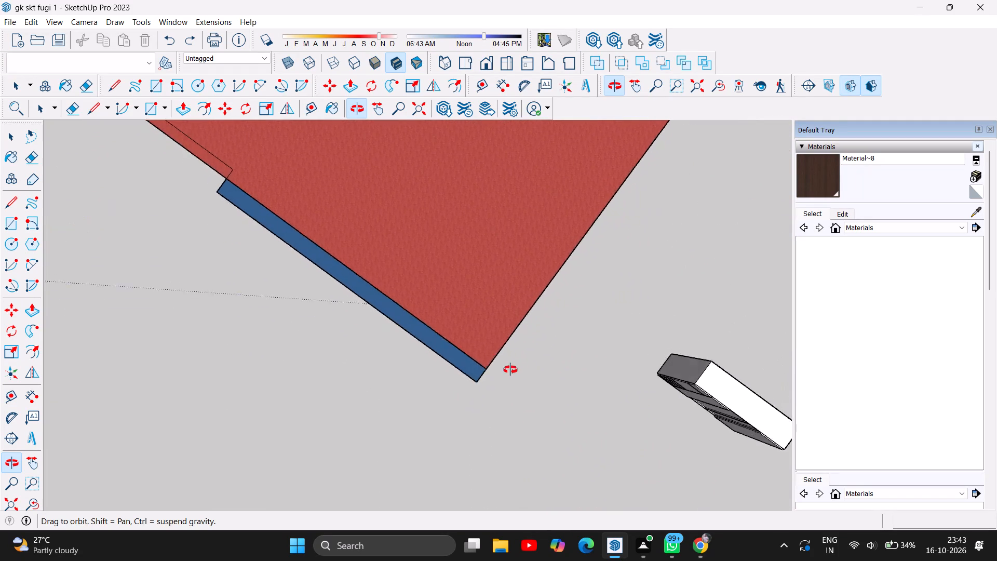
{"action": "left_click_drag", "start_coordinate": [510, 370], "coordinate": [598, 245]}
{"action": "scroll", "coordinate": [575, 377], "scroll_direction": "down", "scroll_amount": 6}
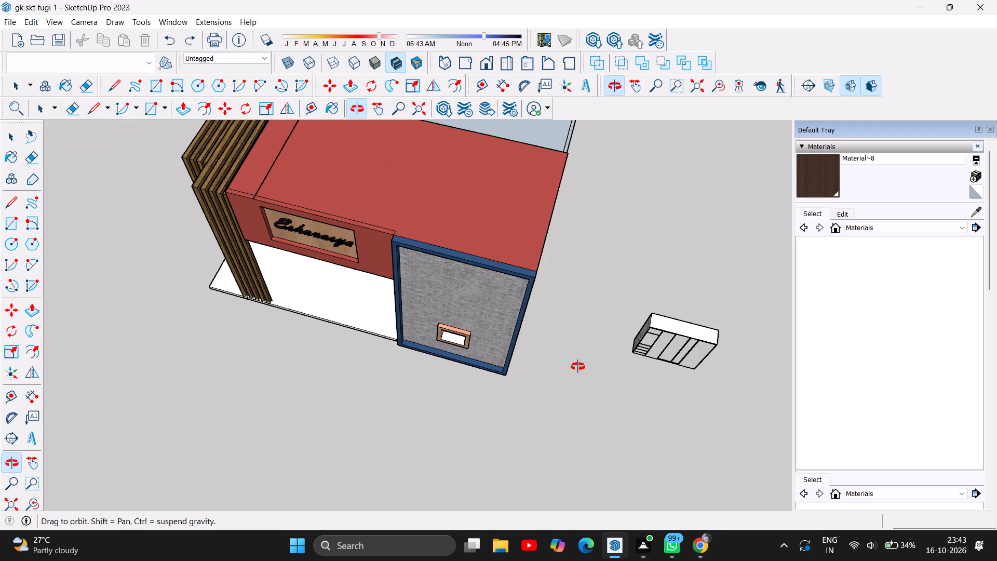
Examine the building's exterior all the way round, from the slatted front past the rear walls and back to the front.
{"action": "scroll", "coordinate": [578, 367], "scroll_direction": "down", "scroll_amount": 5}
{"action": "left_click_drag", "start_coordinate": [221, 322], "coordinate": [416, 213]}
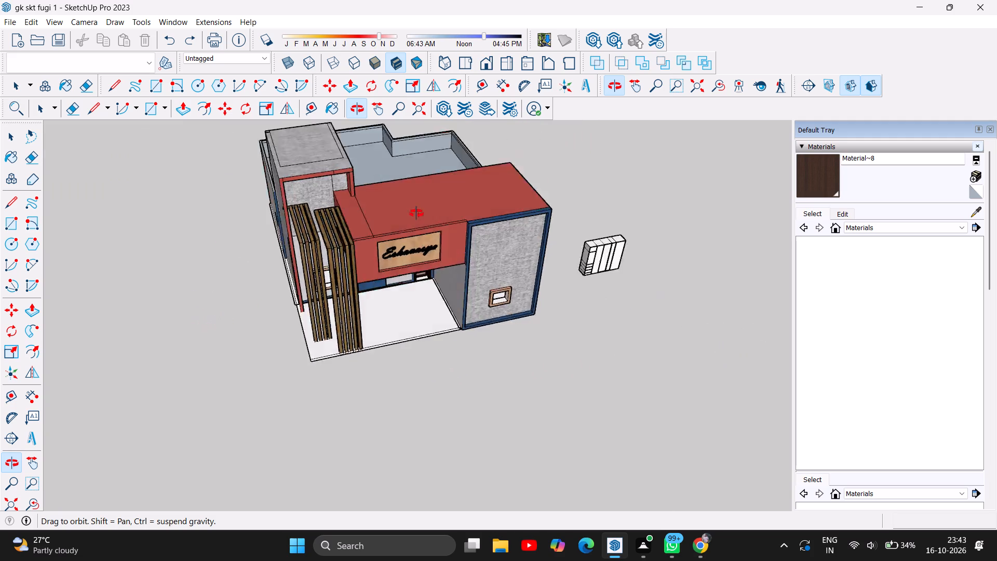
{"action": "left_click_drag", "start_coordinate": [416, 213], "coordinate": [746, 150]}
{"action": "left_click_drag", "start_coordinate": [221, 404], "coordinate": [279, 391]}
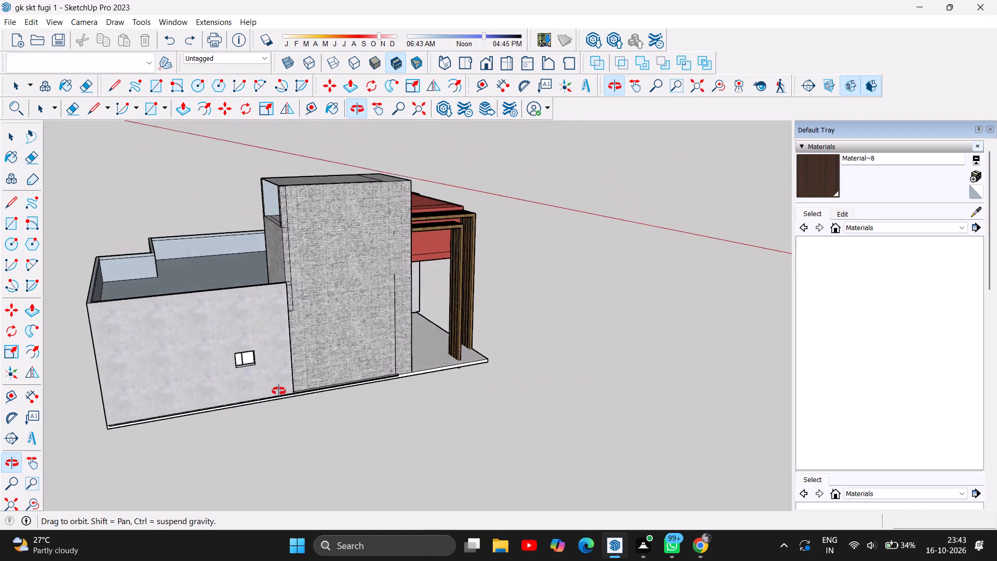
{"action": "left_click_drag", "start_coordinate": [279, 391], "coordinate": [668, 343]}
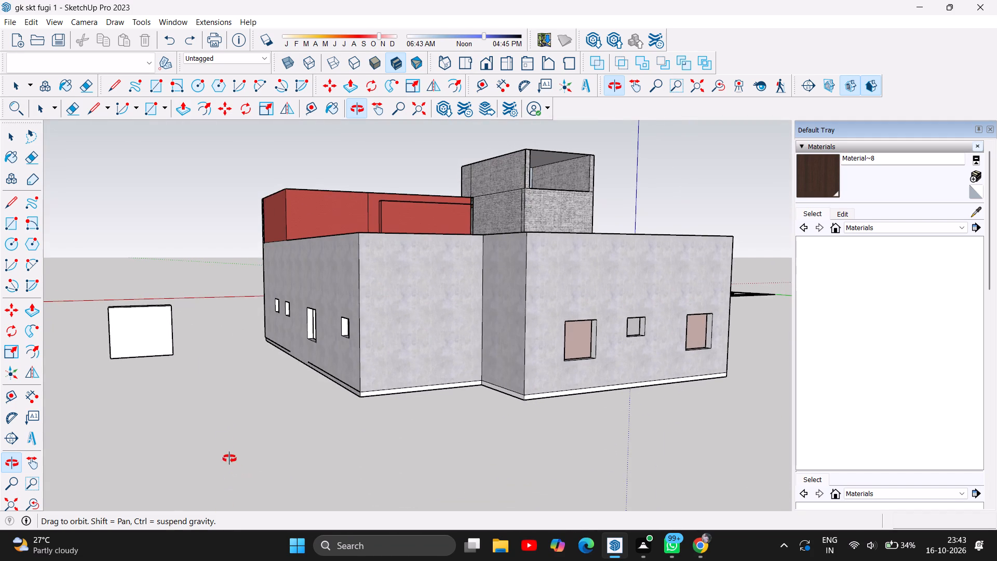
{"action": "left_click_drag", "start_coordinate": [197, 375], "coordinate": [403, 365]}
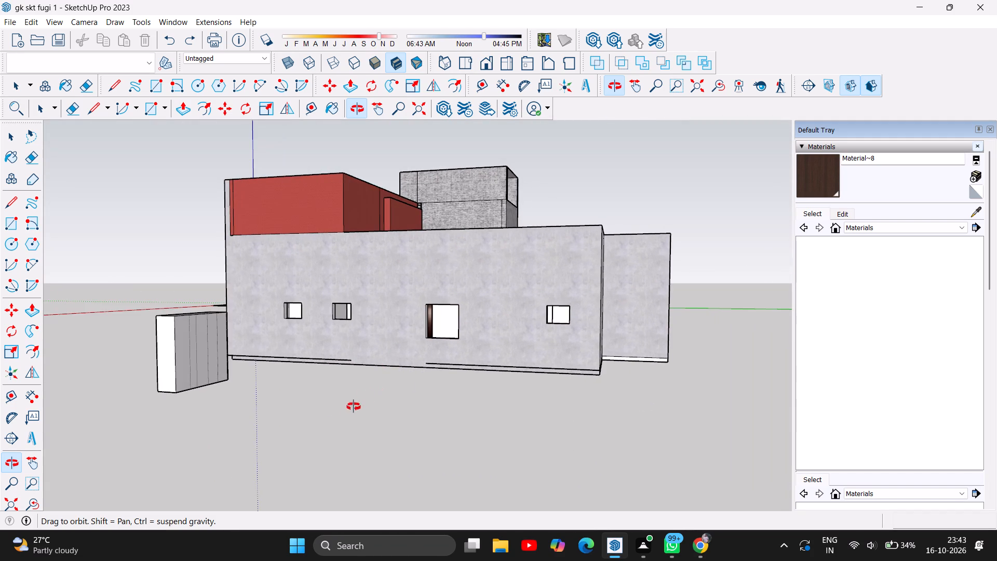
{"action": "left_click_drag", "start_coordinate": [291, 415], "coordinate": [551, 417]}
{"action": "left_click_drag", "start_coordinate": [244, 429], "coordinate": [372, 407]}
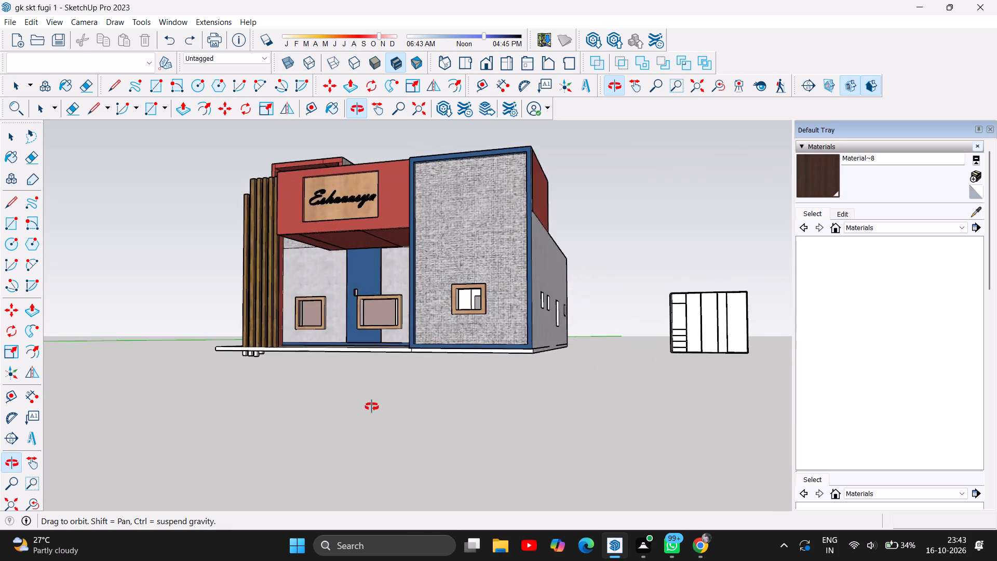
{"action": "left_click_drag", "start_coordinate": [372, 407], "coordinate": [389, 418]}
{"action": "left_click_drag", "start_coordinate": [352, 432], "coordinate": [285, 436]}
Examine the wardrobe's closed door and drawer front up close beside the building's side wall, including from below.
{"action": "scroll", "coordinate": [704, 315], "scroll_direction": "up", "scroll_amount": 3}
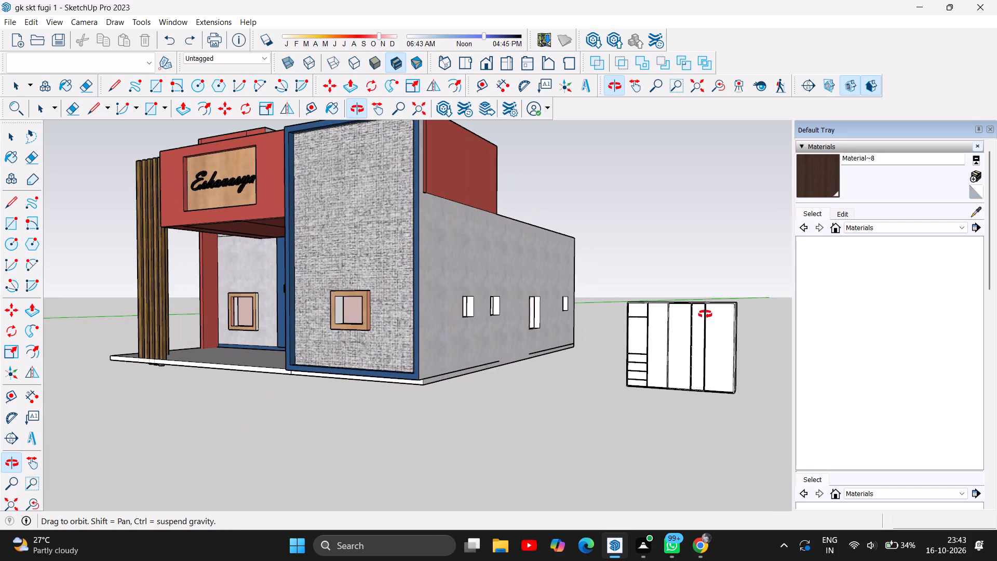
{"action": "scroll", "coordinate": [750, 398], "scroll_direction": "up", "scroll_amount": 6}
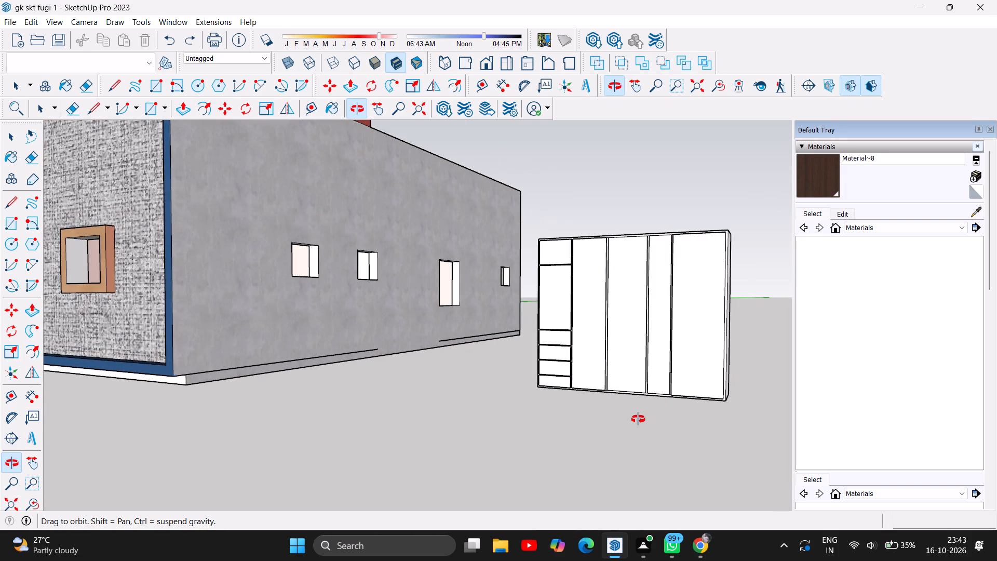
{"action": "scroll", "coordinate": [638, 419], "scroll_direction": "up", "scroll_amount": 2}
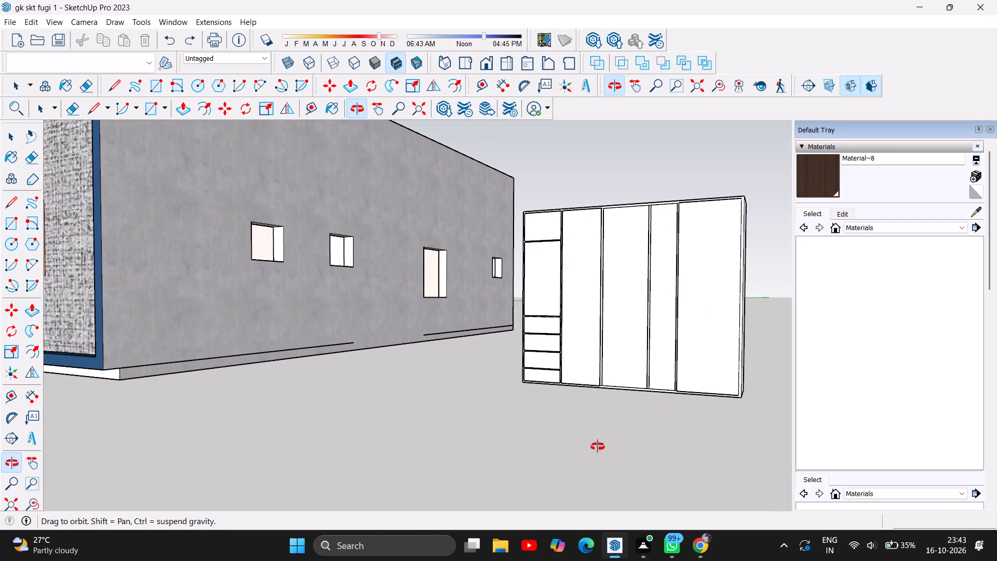
{"action": "left_click_drag", "start_coordinate": [600, 447], "coordinate": [373, 473]}
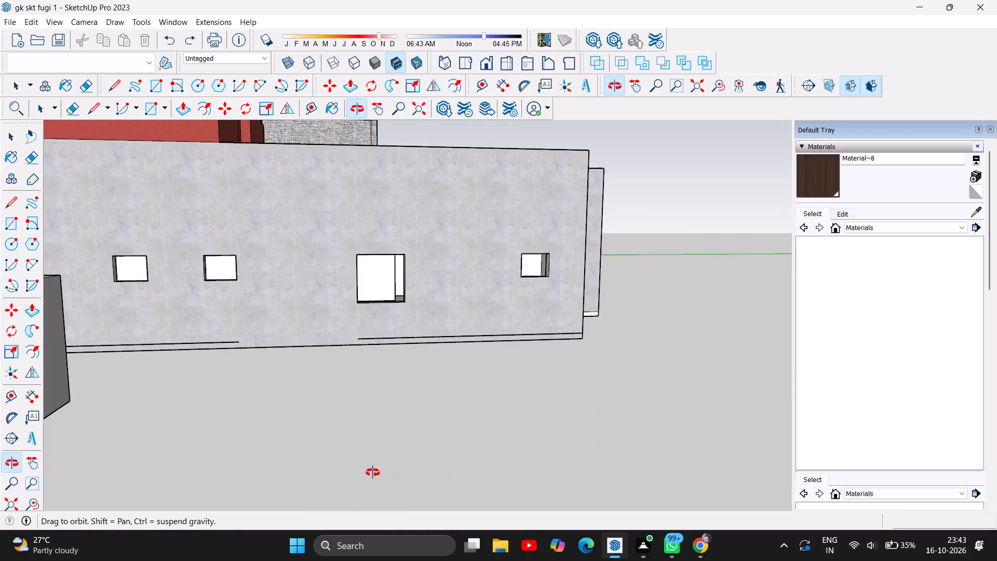
{"action": "left_click_drag", "start_coordinate": [373, 473], "coordinate": [592, 425]}
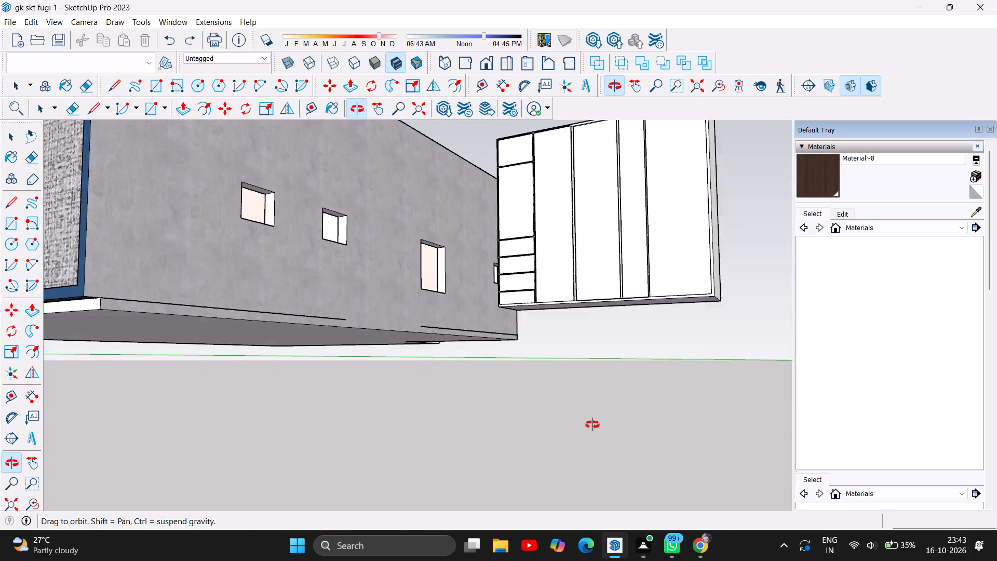
{"action": "left_click_drag", "start_coordinate": [592, 425], "coordinate": [598, 440]}
{"action": "scroll", "coordinate": [465, 380], "scroll_direction": "down", "scroll_amount": 5}
{"action": "scroll", "coordinate": [539, 392], "scroll_direction": "down", "scroll_amount": 5}
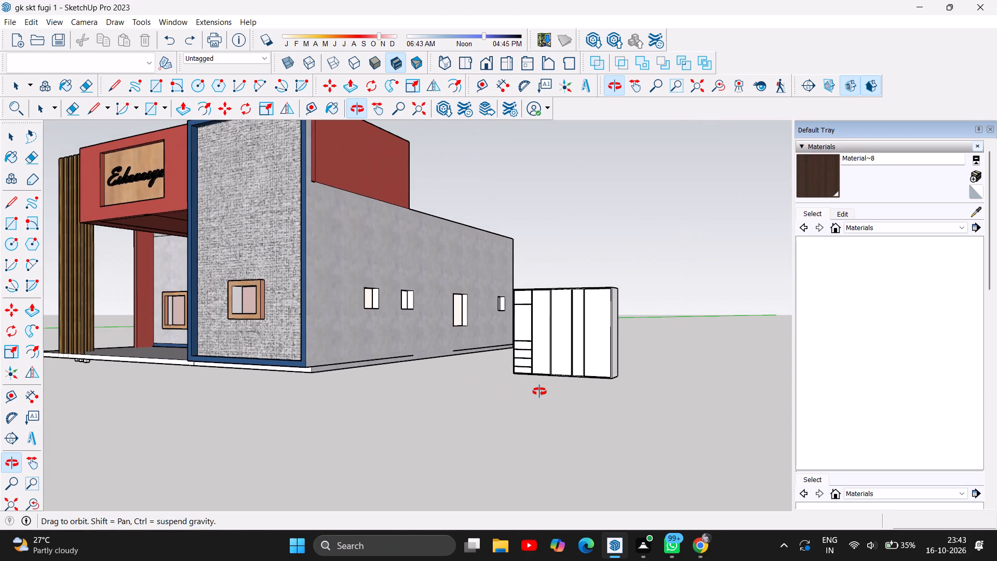
Compare the wardrobe with the building's signboard front and windowed side wall from several eye-level and raised angles.
{"action": "scroll", "coordinate": [545, 396], "scroll_direction": "down", "scroll_amount": 6}
{"action": "left_click_drag", "start_coordinate": [368, 419], "coordinate": [406, 419]}
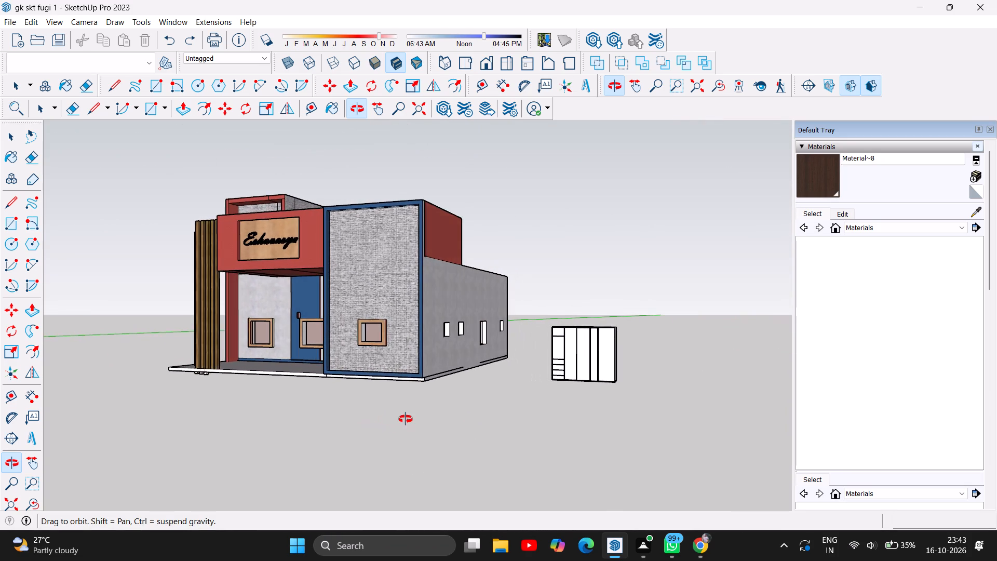
{"action": "left_click_drag", "start_coordinate": [406, 419], "coordinate": [428, 437]}
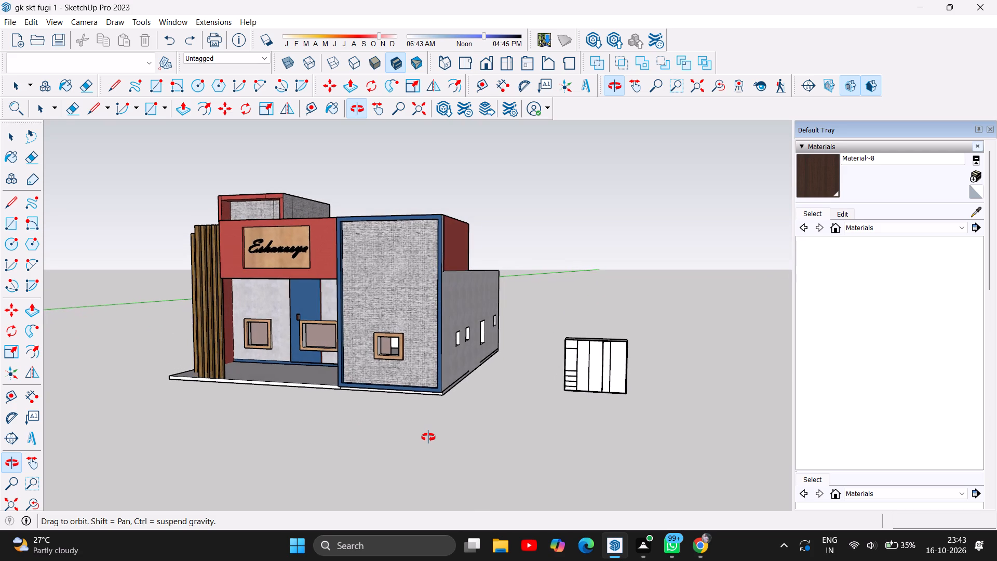
{"action": "left_click_drag", "start_coordinate": [428, 437], "coordinate": [378, 444]}
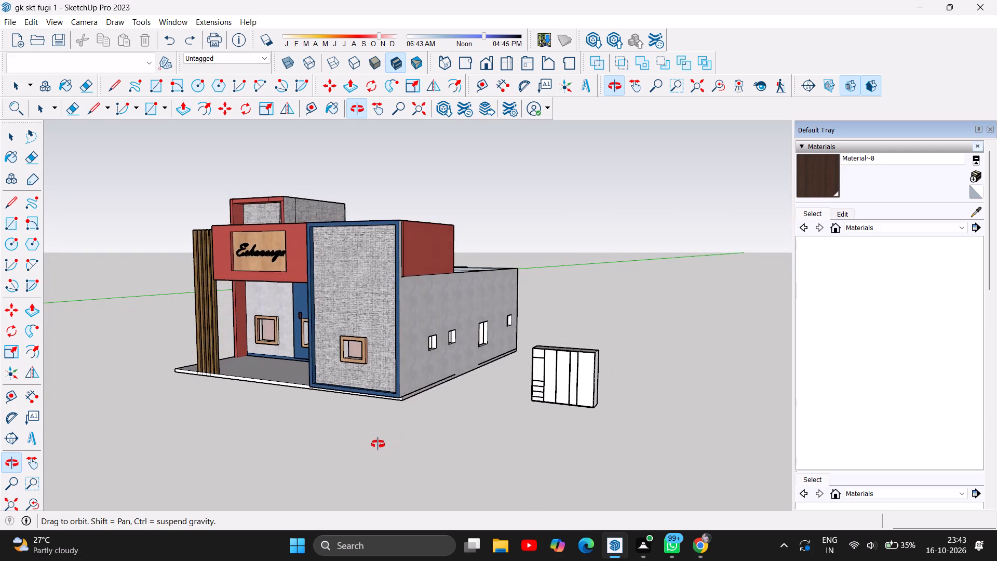
{"action": "left_click_drag", "start_coordinate": [378, 444], "coordinate": [218, 443]}
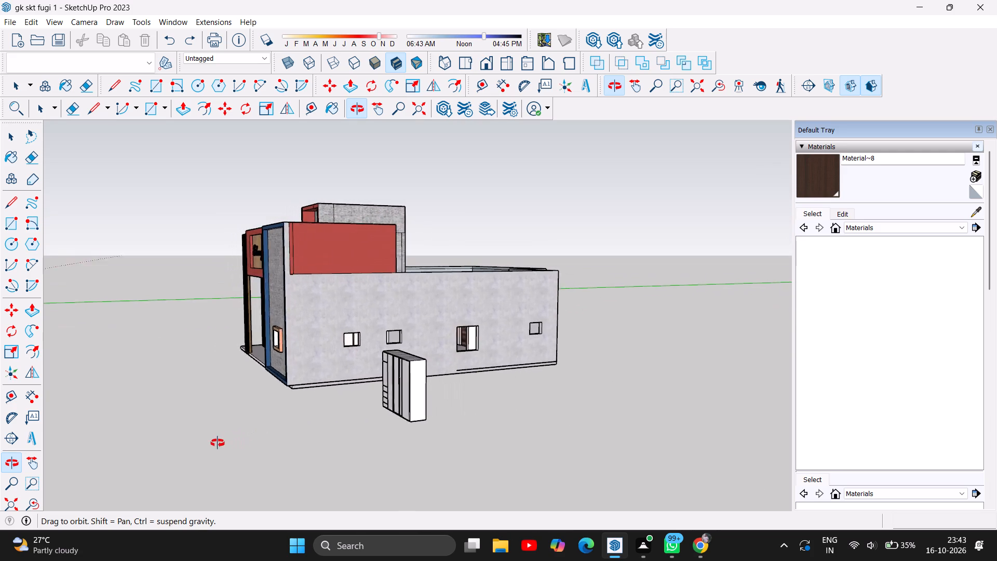
{"action": "left_click_drag", "start_coordinate": [218, 443], "coordinate": [195, 441]}
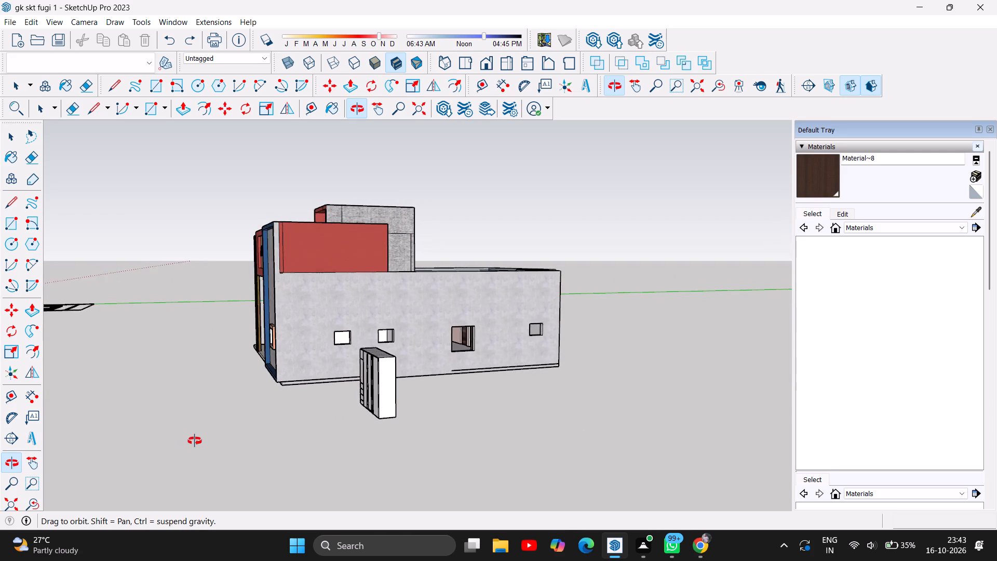
{"action": "left_click_drag", "start_coordinate": [195, 441], "coordinate": [417, 447]}
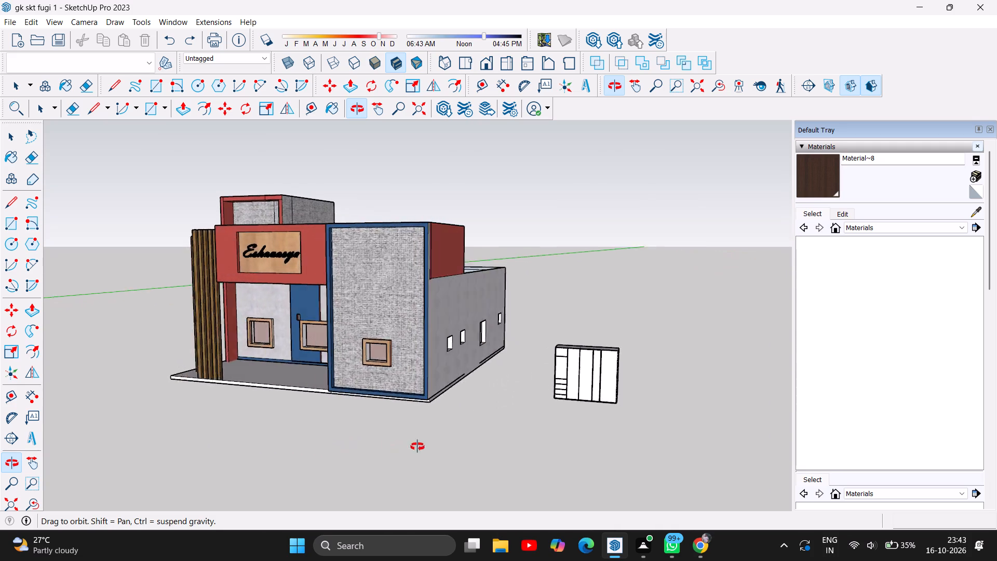
{"action": "left_click_drag", "start_coordinate": [417, 447], "coordinate": [723, 428]}
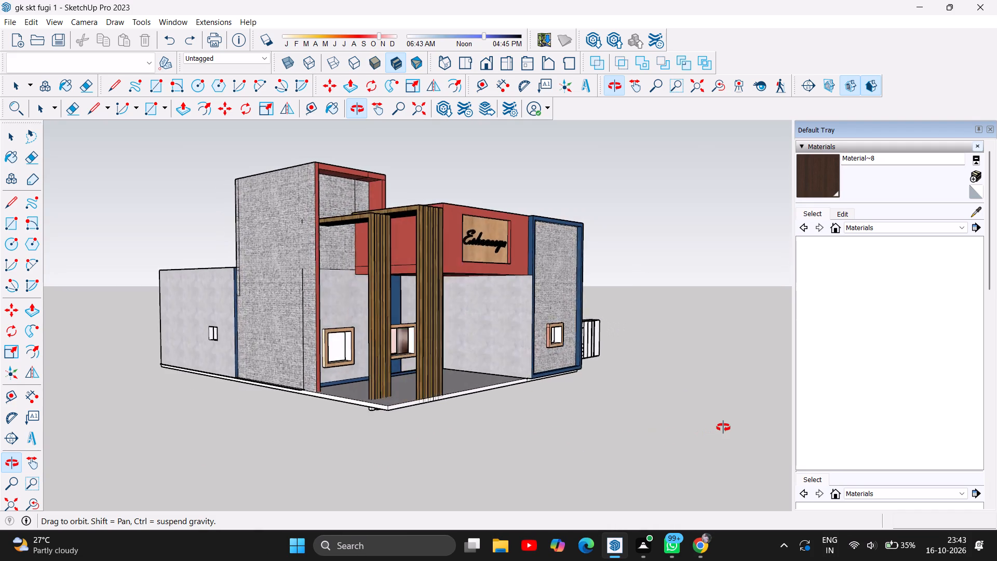
{"action": "left_click_drag", "start_coordinate": [723, 428], "coordinate": [592, 439]}
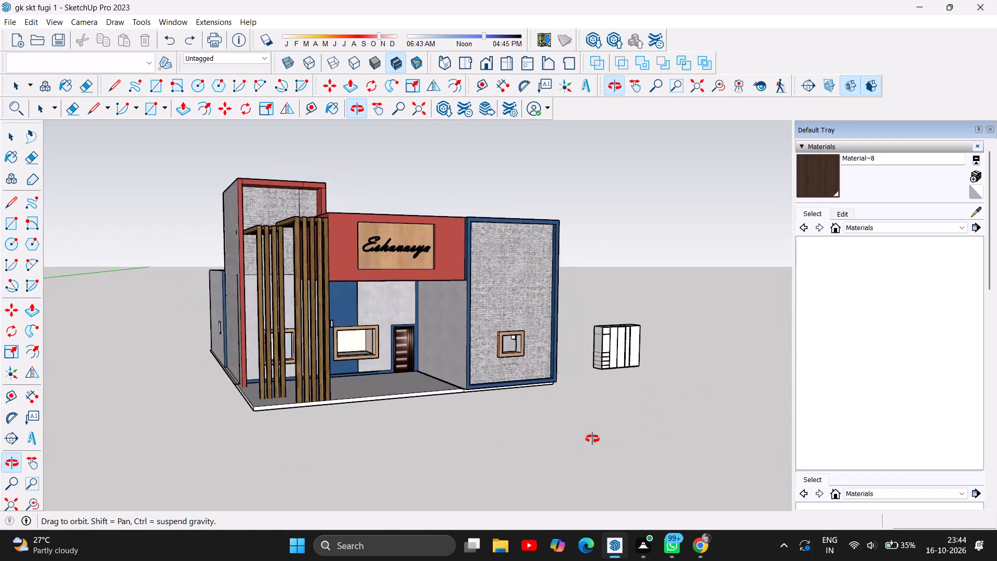
{"action": "left_click_drag", "start_coordinate": [592, 439], "coordinate": [518, 407]}
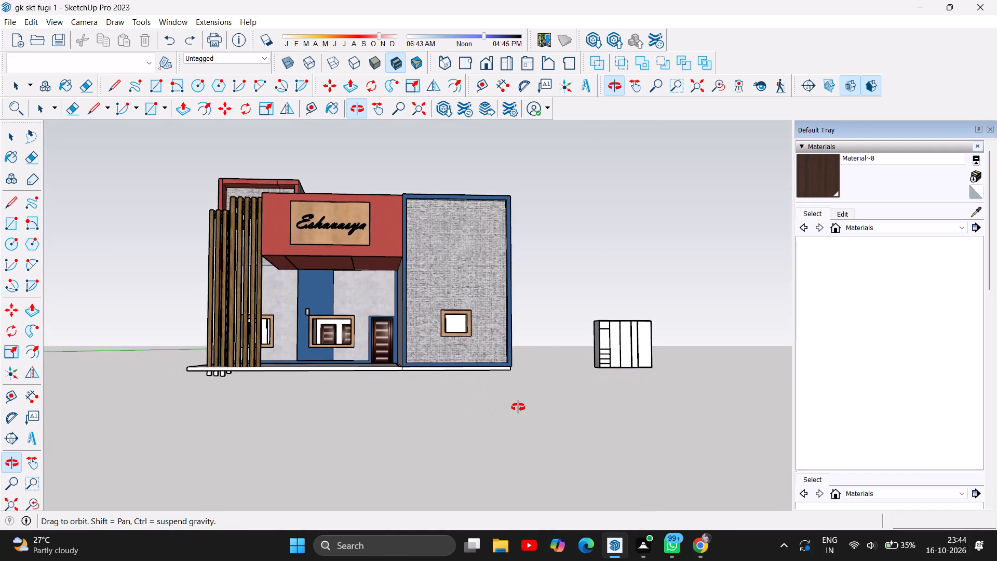
{"action": "left_click_drag", "start_coordinate": [518, 407], "coordinate": [529, 414]}
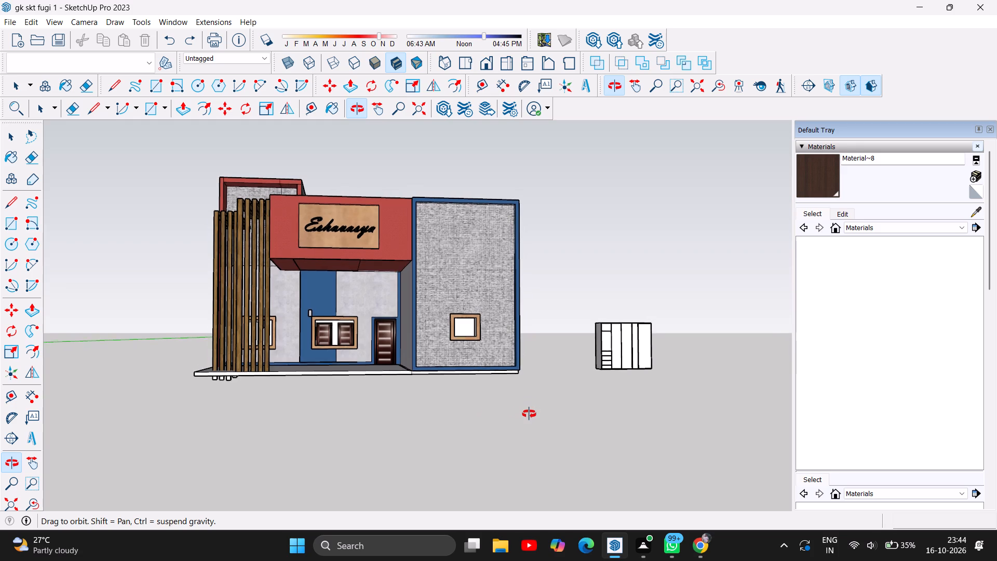
{"action": "left_click_drag", "start_coordinate": [529, 414], "coordinate": [534, 456]}
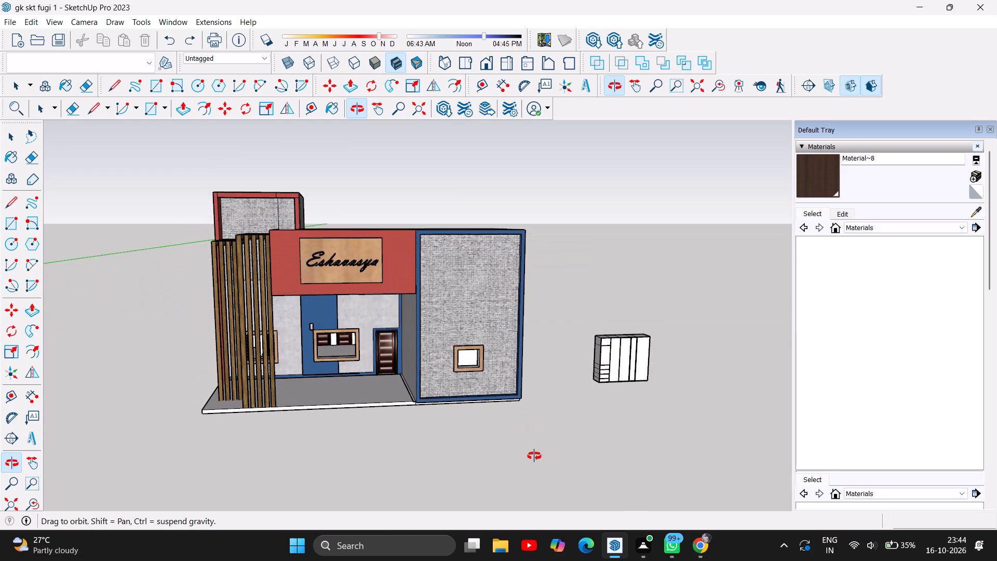
{"action": "left_click_drag", "start_coordinate": [534, 456], "coordinate": [466, 406]}
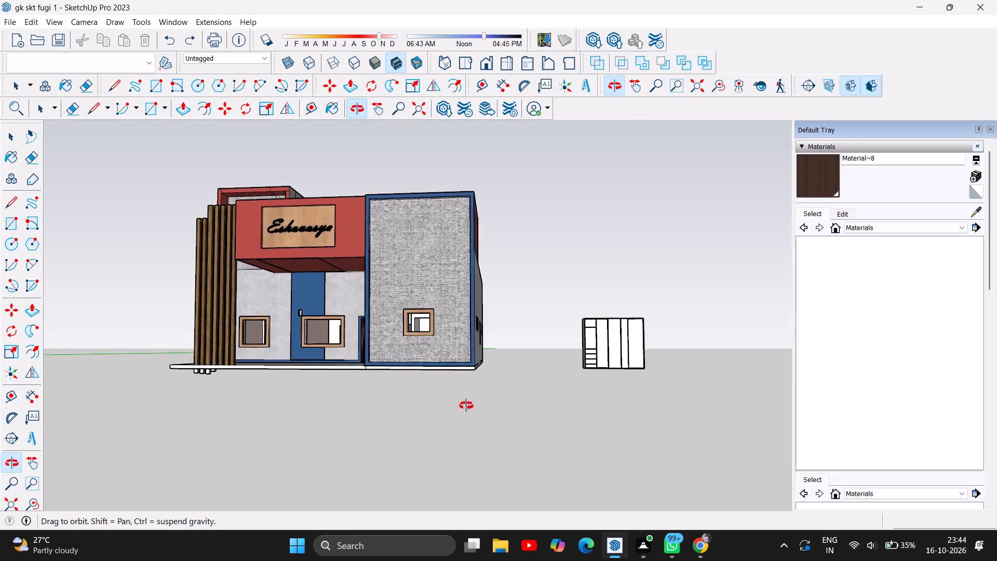
{"action": "left_click_drag", "start_coordinate": [466, 406], "coordinate": [179, 401]}
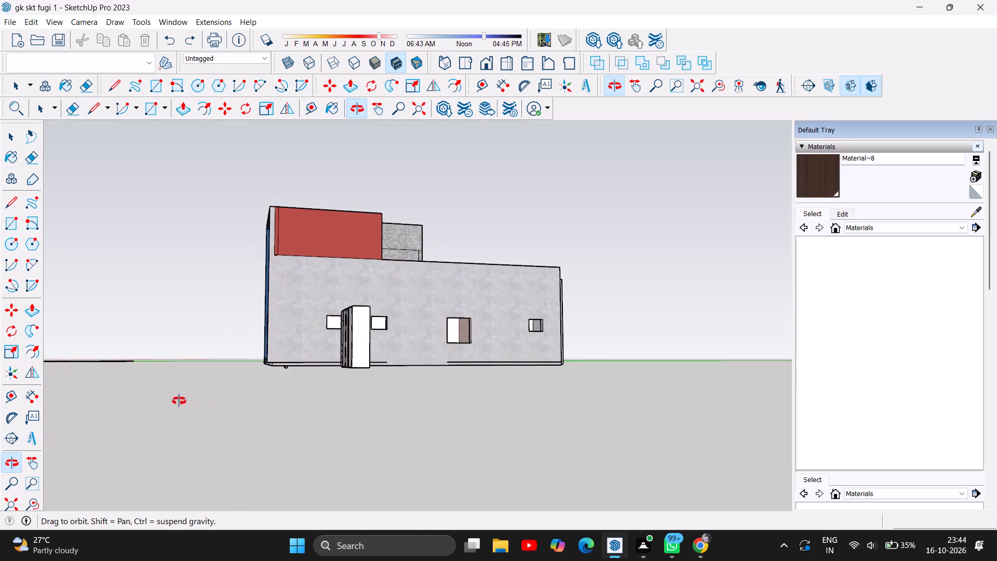
{"action": "left_click_drag", "start_coordinate": [179, 401], "coordinate": [618, 434]}
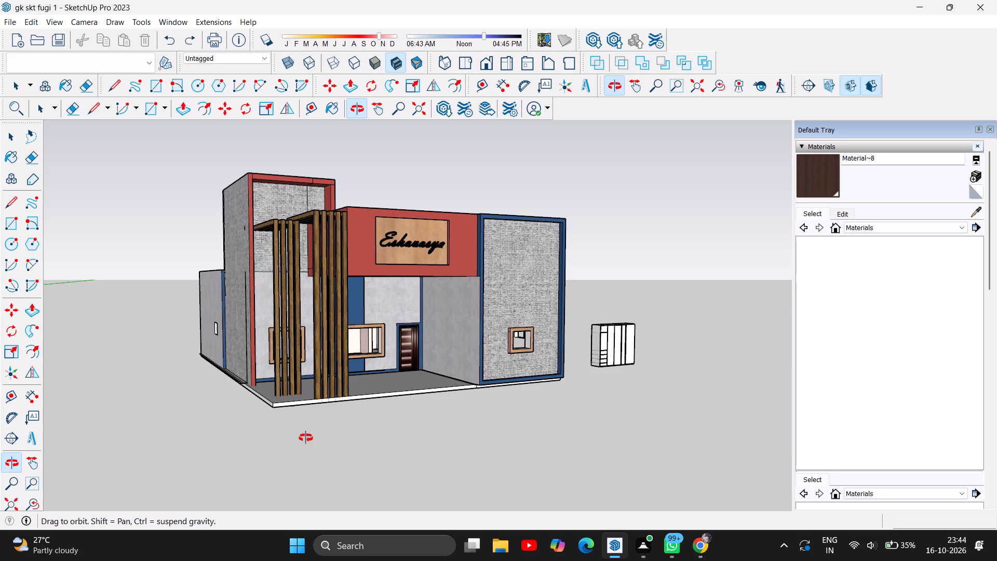
Examine the building's stair tower side, rear and windowed side wall in another full circuit back to the front.
{"action": "left_click_drag", "start_coordinate": [304, 437], "coordinate": [481, 419]}
{"action": "left_click_drag", "start_coordinate": [285, 428], "coordinate": [456, 434]}
{"action": "left_click", "coordinate": [456, 434]}
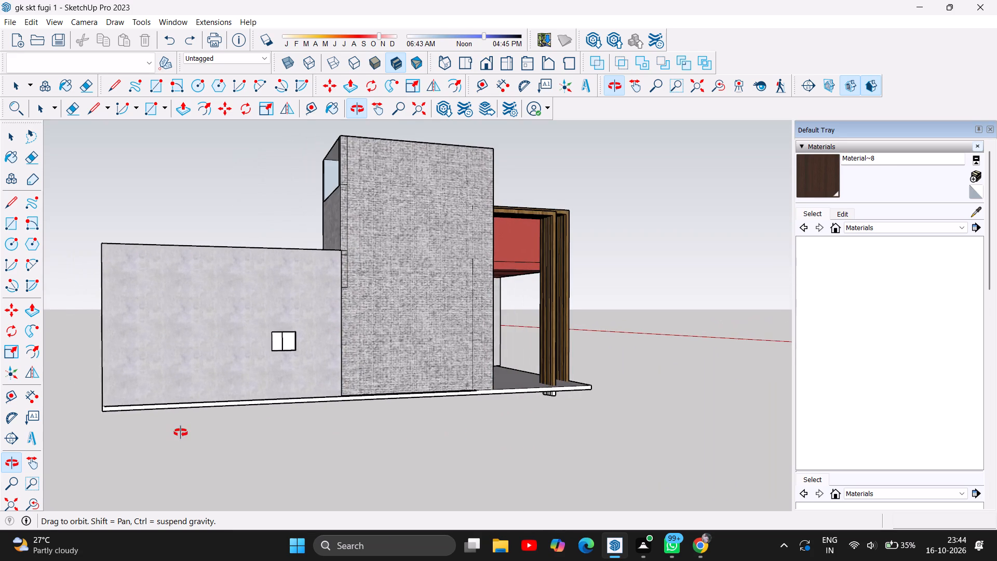
{"action": "left_click_drag", "start_coordinate": [181, 433], "coordinate": [436, 420]}
{"action": "left_click", "coordinate": [436, 420]}
{"action": "left_click_drag", "start_coordinate": [253, 420], "coordinate": [442, 428]}
{"action": "left_click_drag", "start_coordinate": [88, 433], "coordinate": [282, 435]}
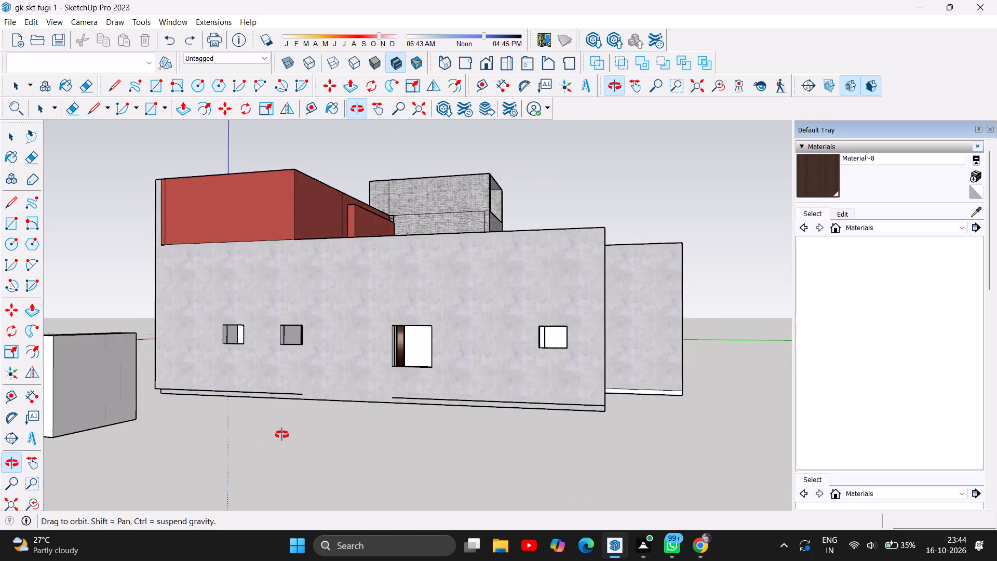
{"action": "left_click_drag", "start_coordinate": [178, 442], "coordinate": [389, 461]}
{"action": "left_click_drag", "start_coordinate": [295, 480], "coordinate": [447, 459]}
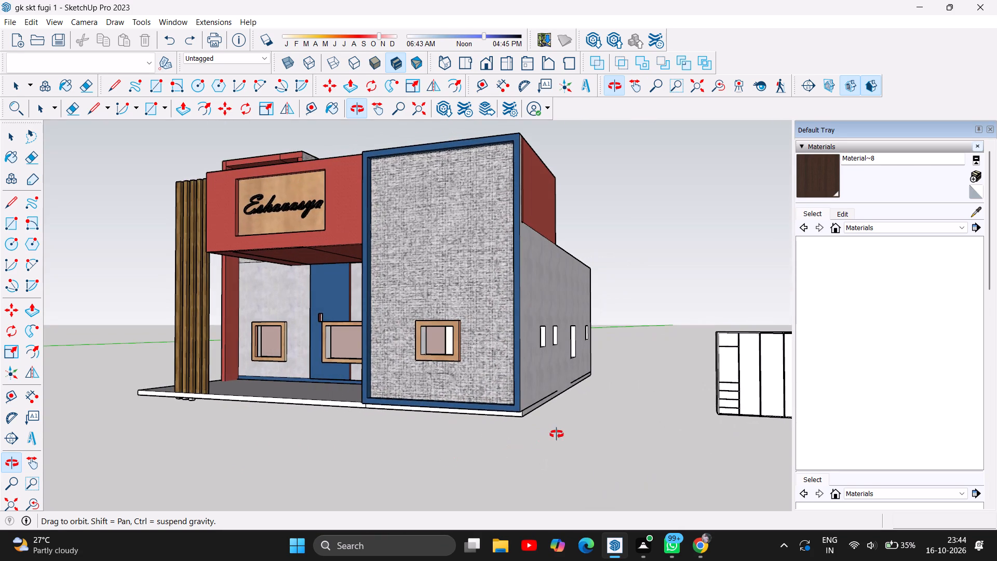
Examine the building and wardrobe together from a distance, and the wardrobe's front beside the side wall up close.
{"action": "scroll", "coordinate": [541, 422], "scroll_direction": "down", "scroll_amount": 3}
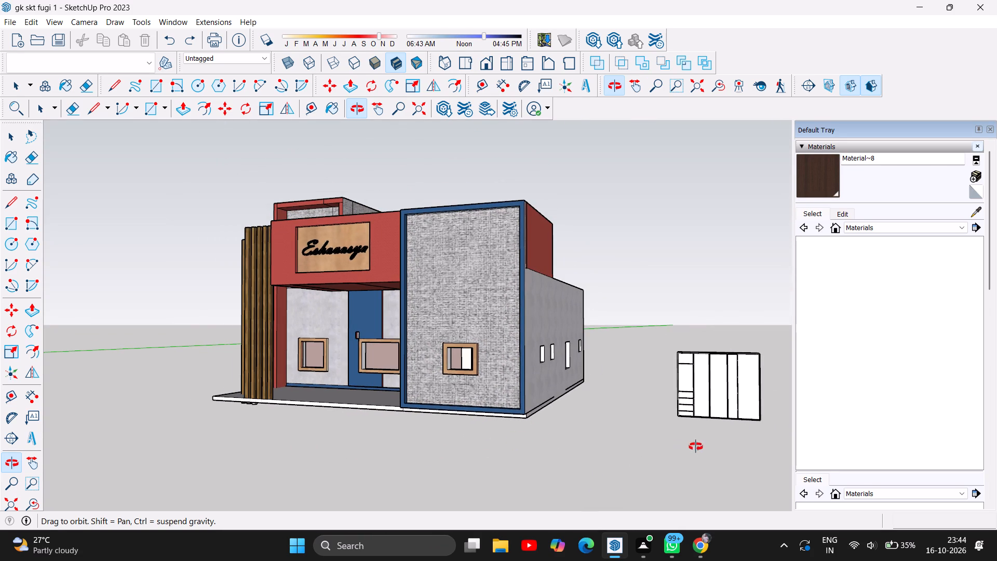
{"action": "left_click_drag", "start_coordinate": [513, 446], "coordinate": [538, 469]}
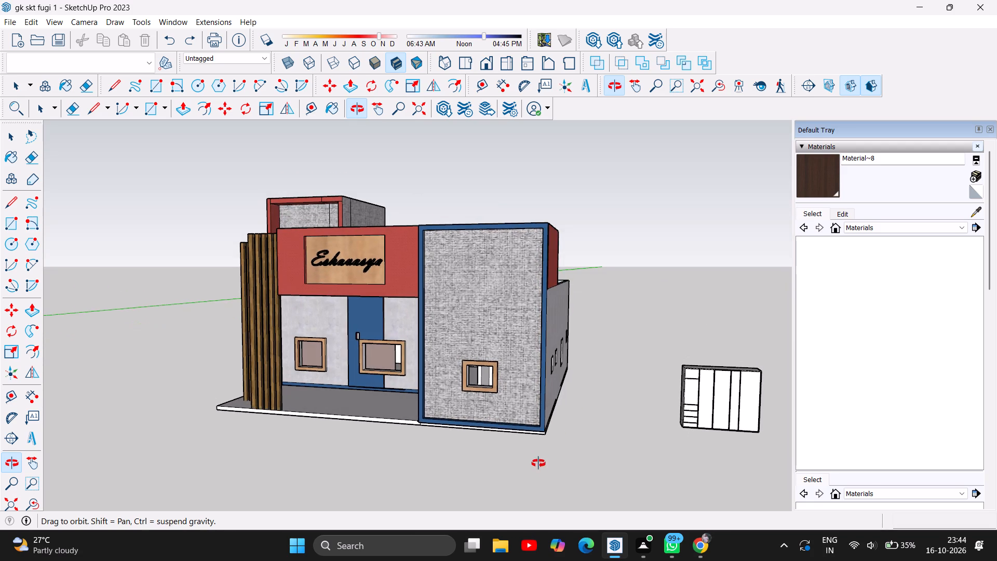
{"action": "scroll", "coordinate": [536, 452], "scroll_direction": "down", "scroll_amount": 10}
{"action": "left_click_drag", "start_coordinate": [562, 476], "coordinate": [489, 471]}
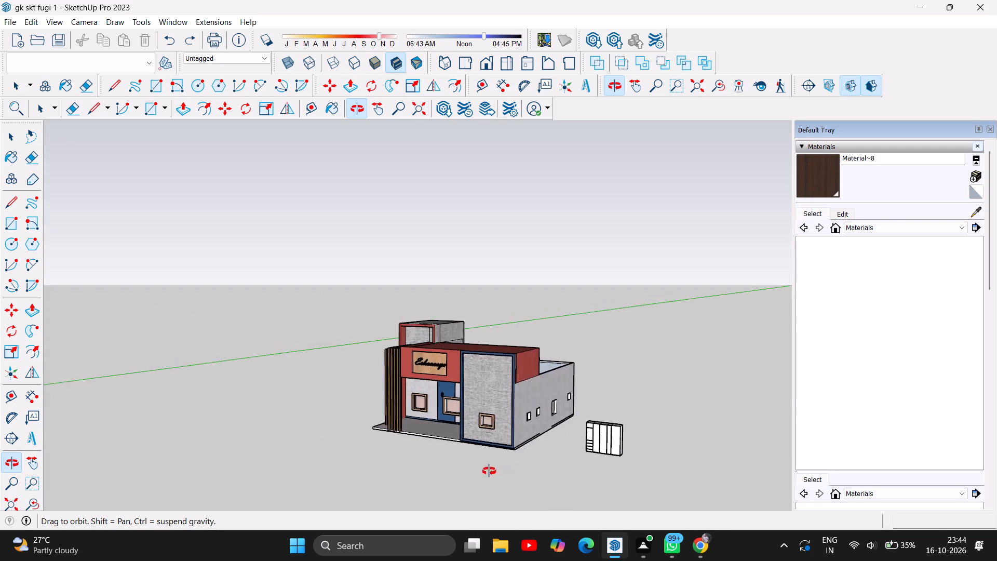
{"action": "left_click_drag", "start_coordinate": [489, 471], "coordinate": [483, 447]}
{"action": "left_click", "coordinate": [483, 447]}
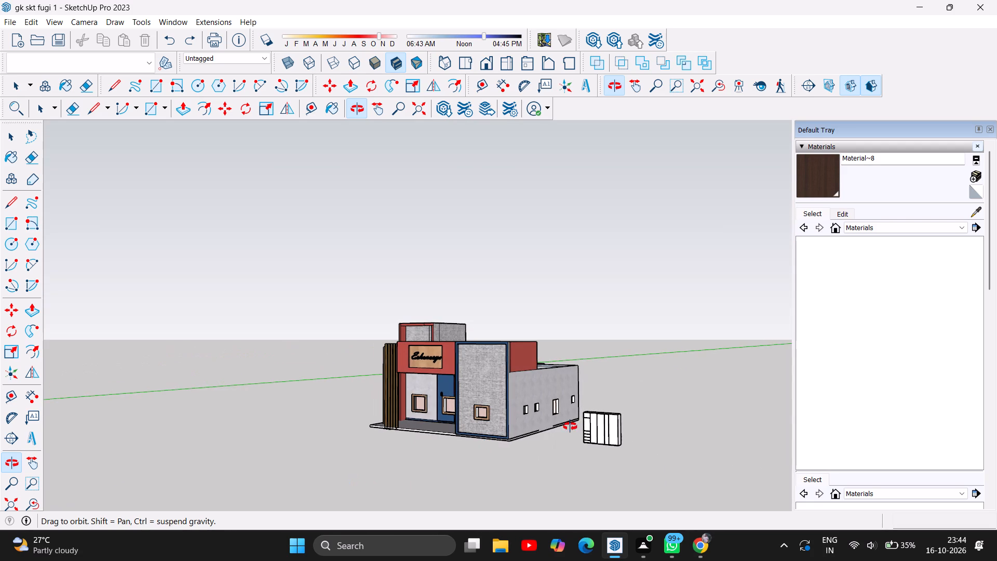
{"action": "scroll", "coordinate": [625, 459], "scroll_direction": "up", "scroll_amount": 13}
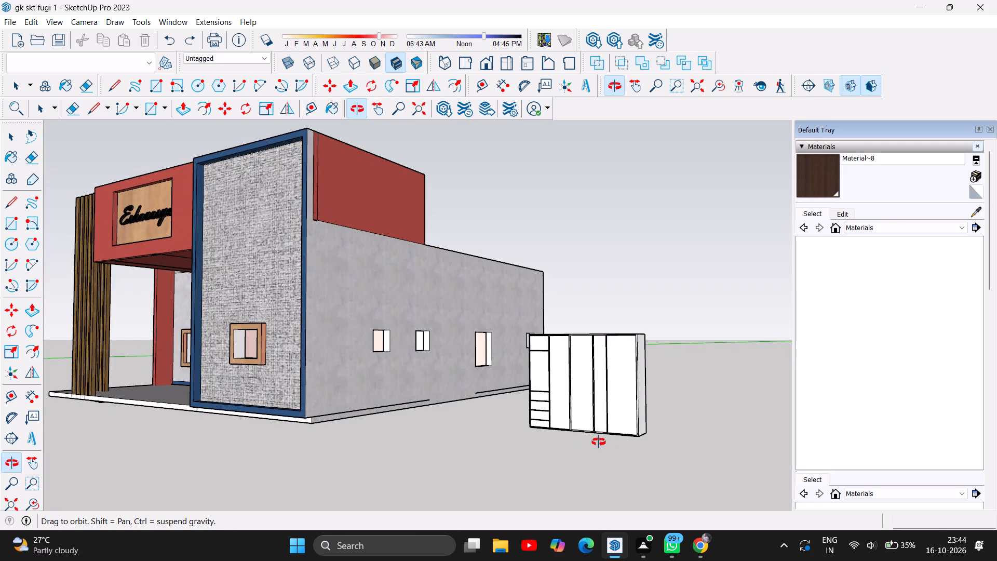
{"action": "scroll", "coordinate": [599, 442], "scroll_direction": "up", "scroll_amount": 2}
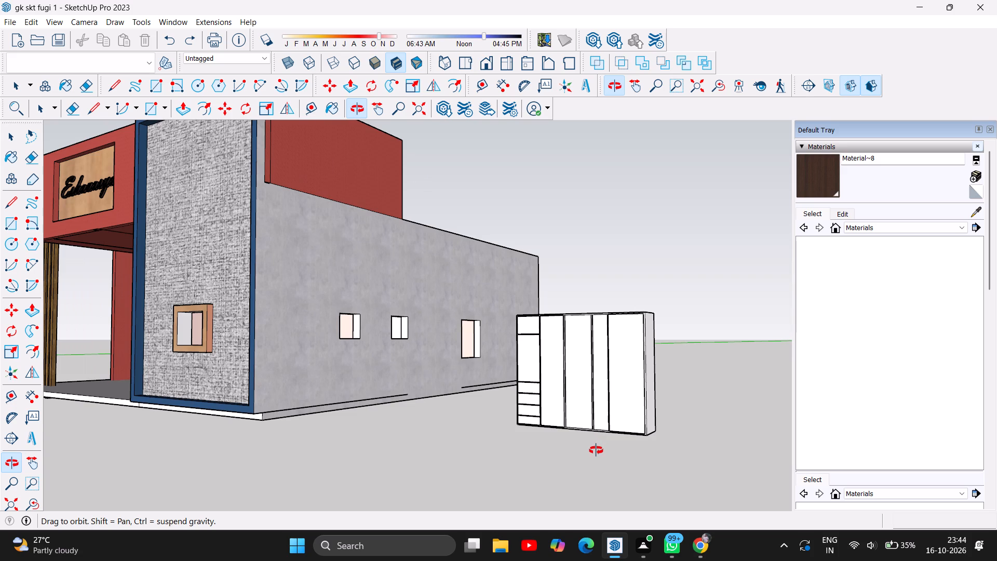
Save the model.
{"action": "key", "text": "ctrl+s"}
Examine the building's textured front corner and windowed side wall up close, and together with the wardrobe from a distance.
{"action": "scroll", "coordinate": [692, 399], "scroll_direction": "down", "scroll_amount": 7}
{"action": "scroll", "coordinate": [503, 405], "scroll_direction": "up", "scroll_amount": 1}
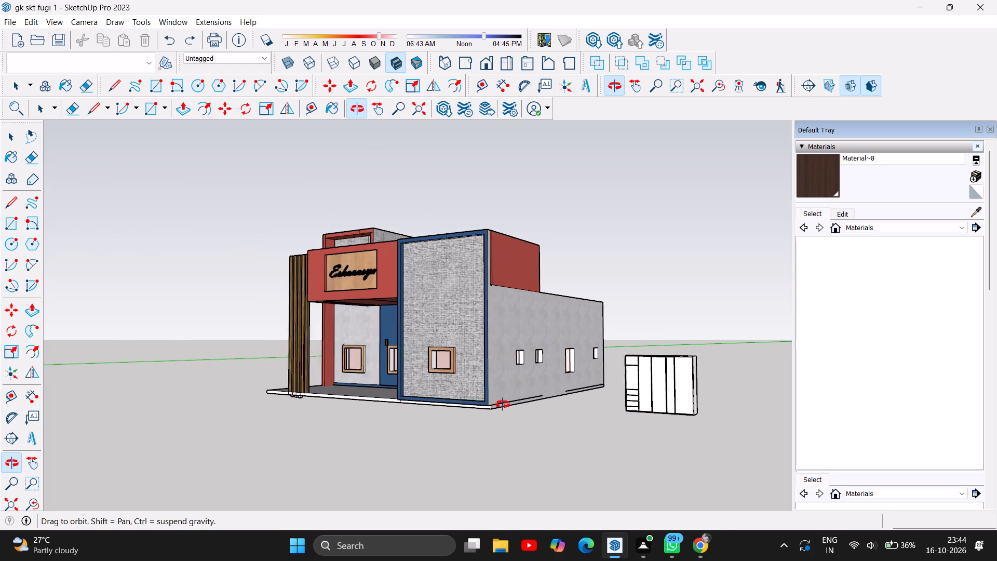
{"action": "scroll", "coordinate": [503, 405], "scroll_direction": "up", "scroll_amount": 5}
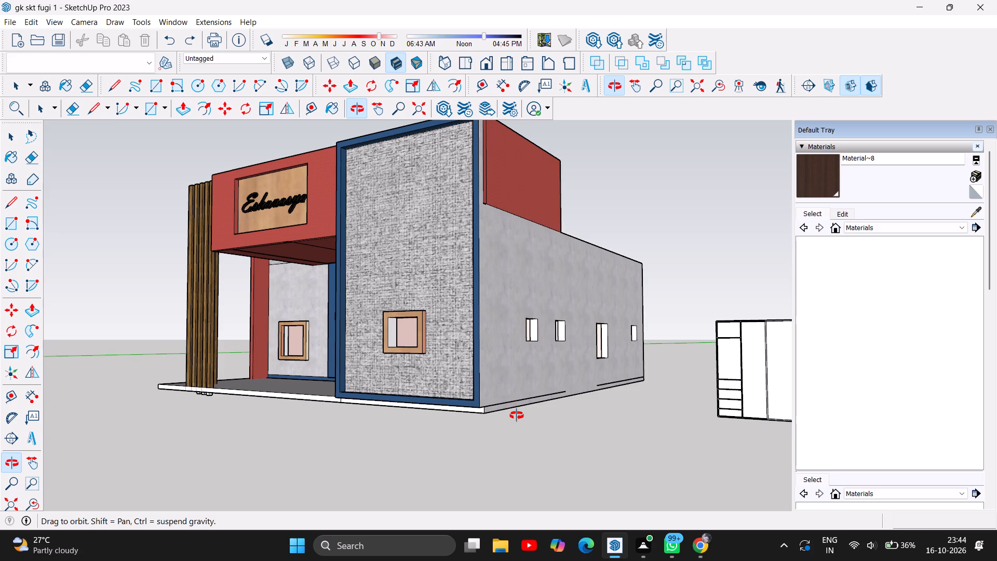
{"action": "scroll", "coordinate": [517, 416], "scroll_direction": "up", "scroll_amount": 5}
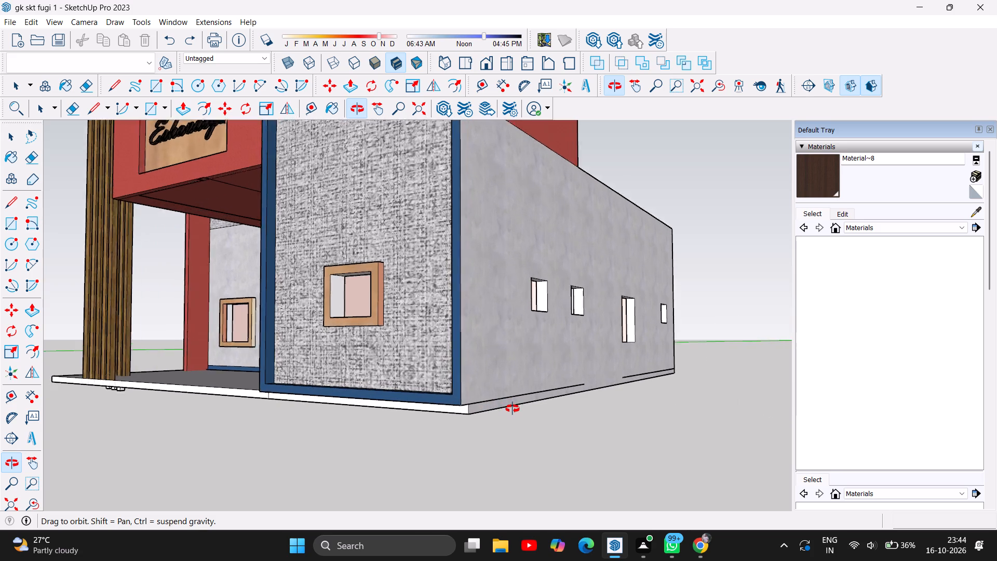
{"action": "scroll", "coordinate": [513, 409], "scroll_direction": "up", "scroll_amount": 2}
{"action": "scroll", "coordinate": [510, 406], "scroll_direction": "down", "scroll_amount": 2}
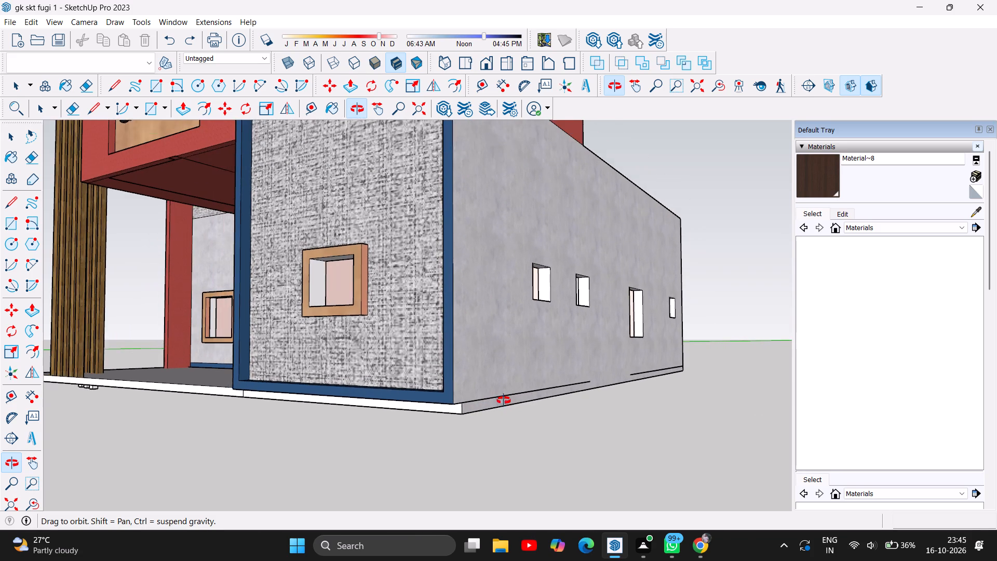
{"action": "scroll", "coordinate": [502, 398], "scroll_direction": "down", "scroll_amount": 10}
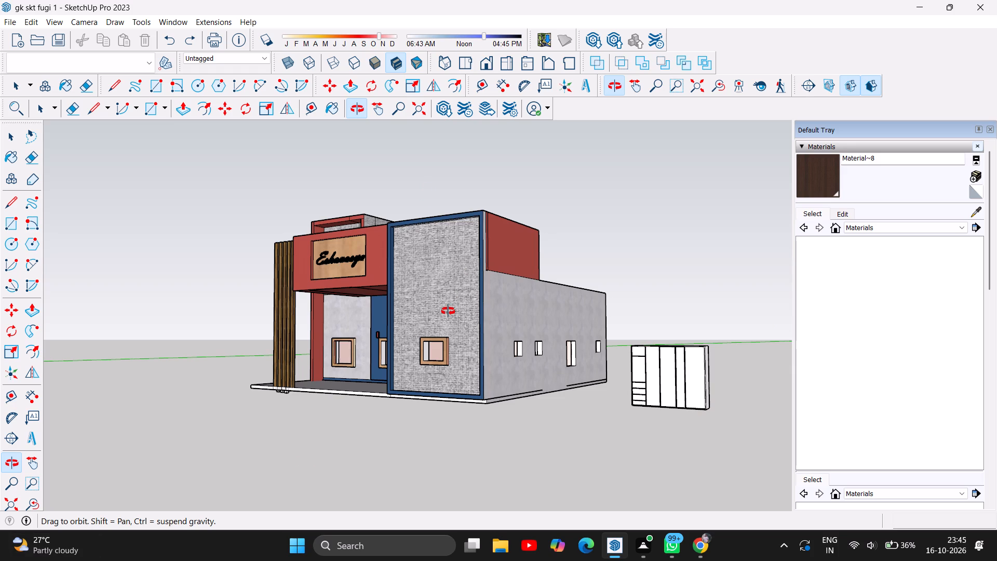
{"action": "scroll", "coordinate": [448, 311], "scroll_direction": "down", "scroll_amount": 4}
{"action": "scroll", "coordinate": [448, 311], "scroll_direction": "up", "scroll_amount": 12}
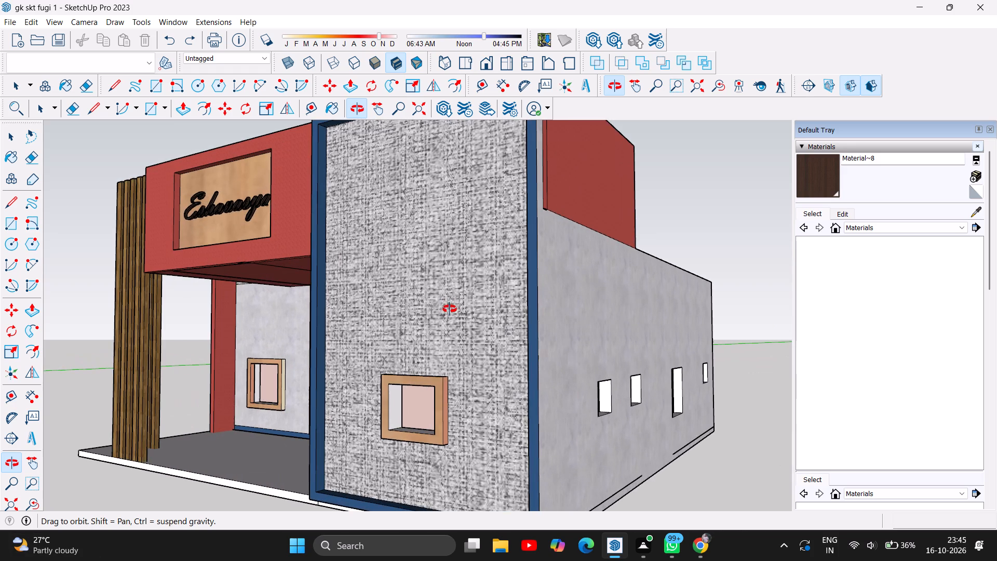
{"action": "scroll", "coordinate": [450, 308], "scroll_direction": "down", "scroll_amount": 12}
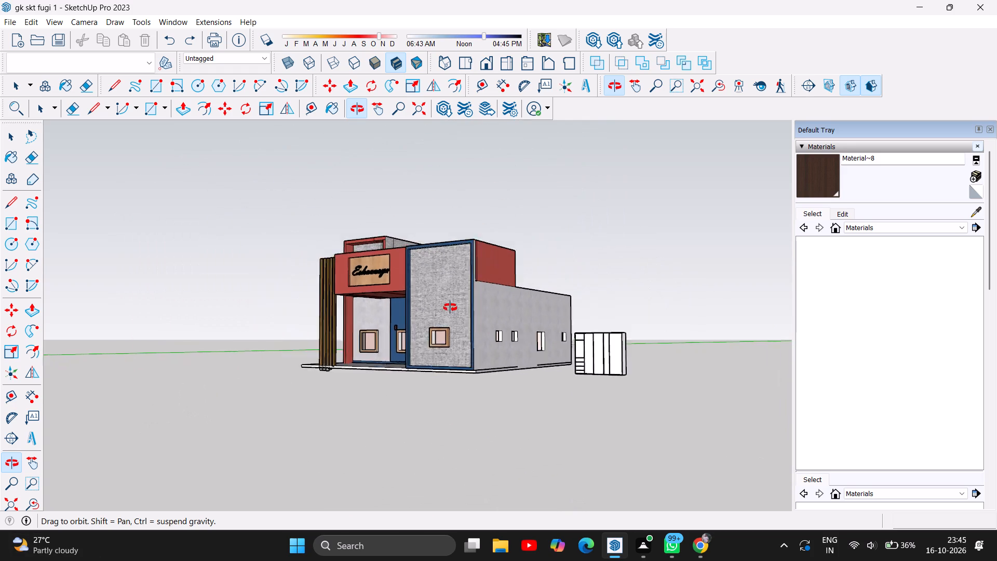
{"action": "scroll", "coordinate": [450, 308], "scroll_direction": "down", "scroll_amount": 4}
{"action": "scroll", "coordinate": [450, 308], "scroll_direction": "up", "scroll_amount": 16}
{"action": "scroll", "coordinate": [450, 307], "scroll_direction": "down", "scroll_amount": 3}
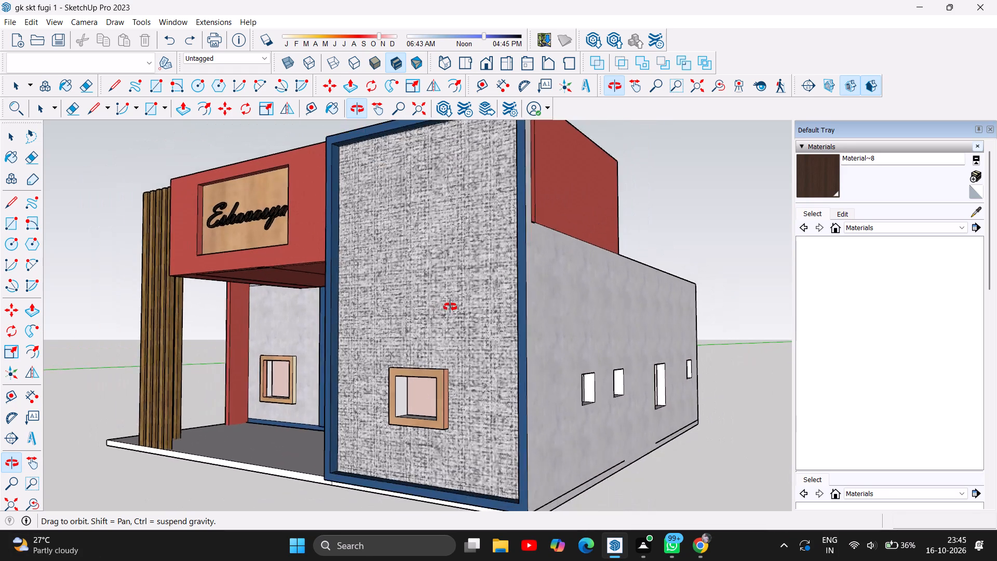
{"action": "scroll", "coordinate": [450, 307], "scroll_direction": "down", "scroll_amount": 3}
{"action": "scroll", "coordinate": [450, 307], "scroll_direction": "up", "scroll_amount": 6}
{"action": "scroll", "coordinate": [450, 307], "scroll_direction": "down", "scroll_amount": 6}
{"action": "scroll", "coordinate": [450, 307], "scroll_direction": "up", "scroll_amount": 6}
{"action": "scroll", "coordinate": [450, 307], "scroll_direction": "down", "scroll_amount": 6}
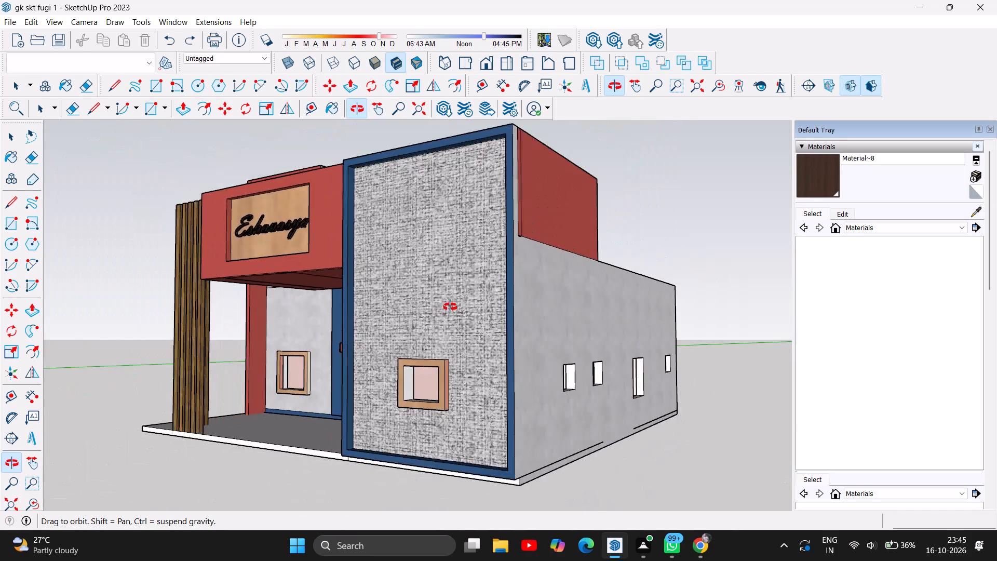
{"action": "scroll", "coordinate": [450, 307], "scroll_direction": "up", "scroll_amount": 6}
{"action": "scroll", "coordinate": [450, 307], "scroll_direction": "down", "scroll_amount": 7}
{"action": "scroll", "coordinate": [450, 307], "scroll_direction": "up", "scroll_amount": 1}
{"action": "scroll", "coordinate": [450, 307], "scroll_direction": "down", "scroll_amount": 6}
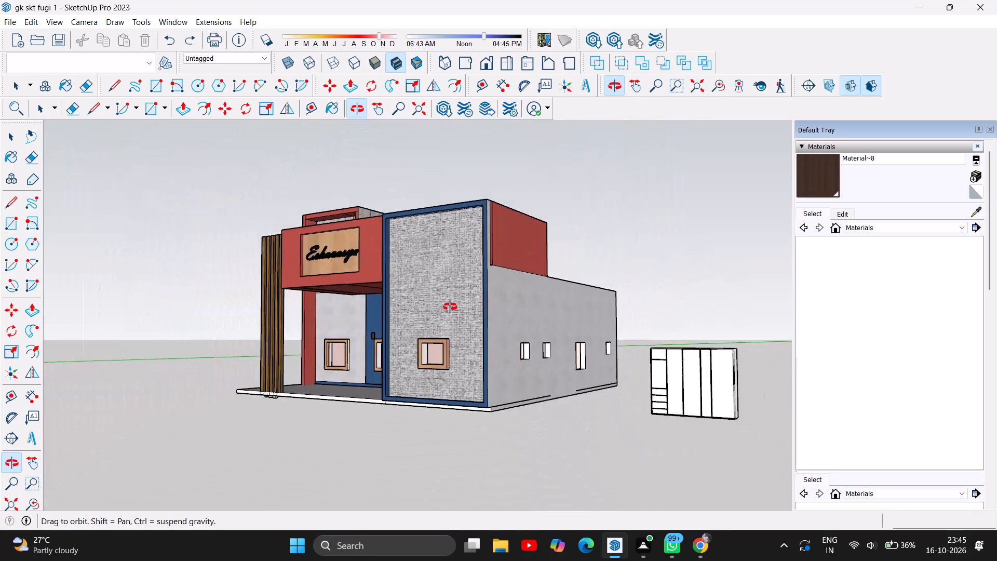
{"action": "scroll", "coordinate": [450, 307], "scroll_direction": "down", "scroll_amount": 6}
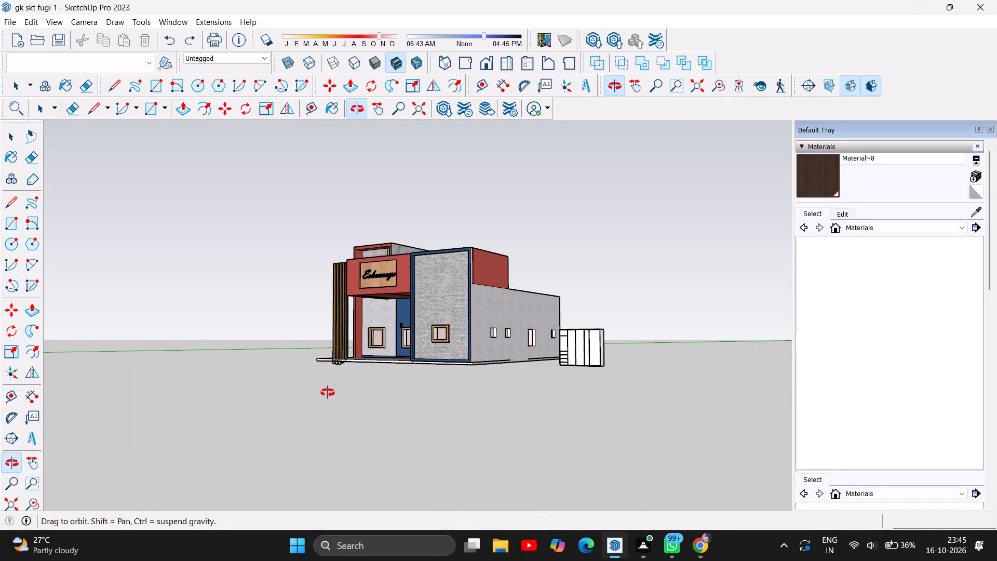
Compare the building's signboard front and windowed side wall with the wardrobe from several low and raised angles.
{"action": "left_click_drag", "start_coordinate": [305, 362], "coordinate": [562, 354]}
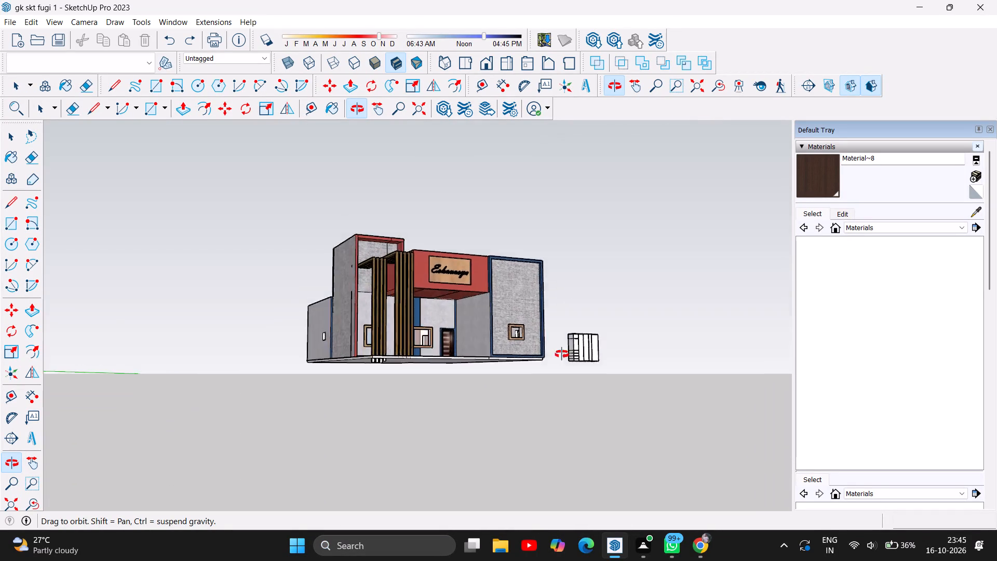
{"action": "left_click_drag", "start_coordinate": [562, 354], "coordinate": [237, 379]}
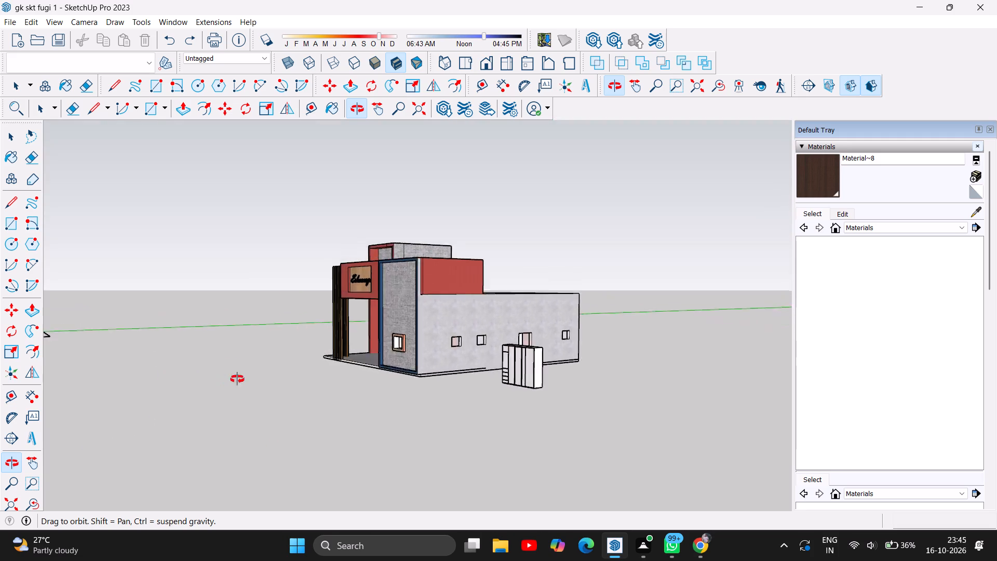
{"action": "left_click_drag", "start_coordinate": [237, 379], "coordinate": [496, 428]}
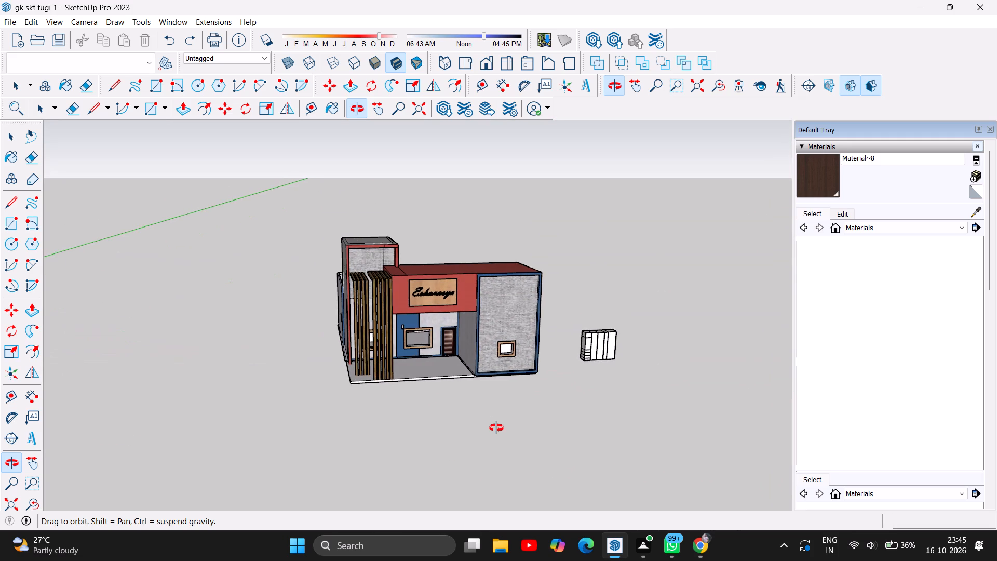
{"action": "left_click_drag", "start_coordinate": [496, 428], "coordinate": [321, 448]}
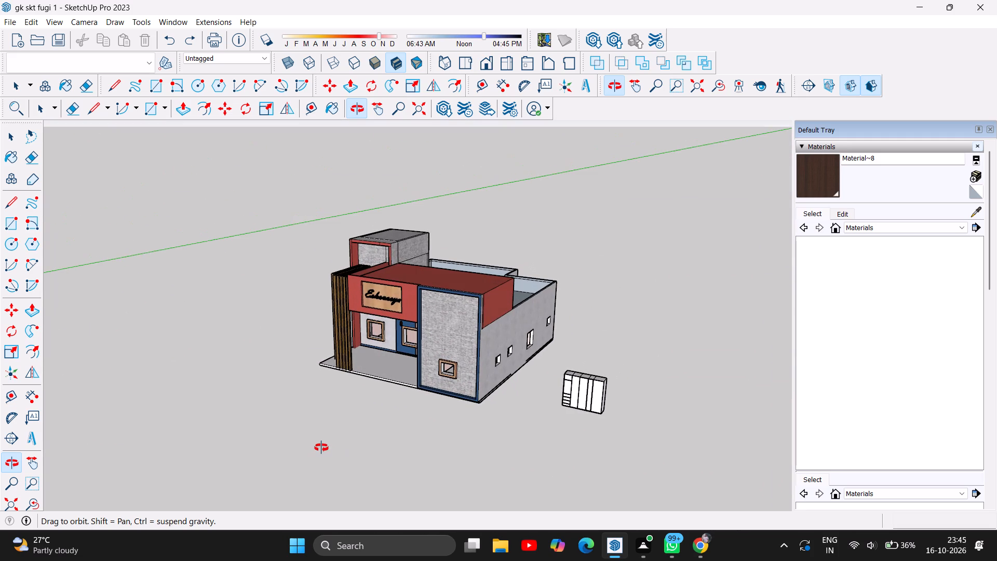
{"action": "left_click_drag", "start_coordinate": [321, 448], "coordinate": [321, 446]}
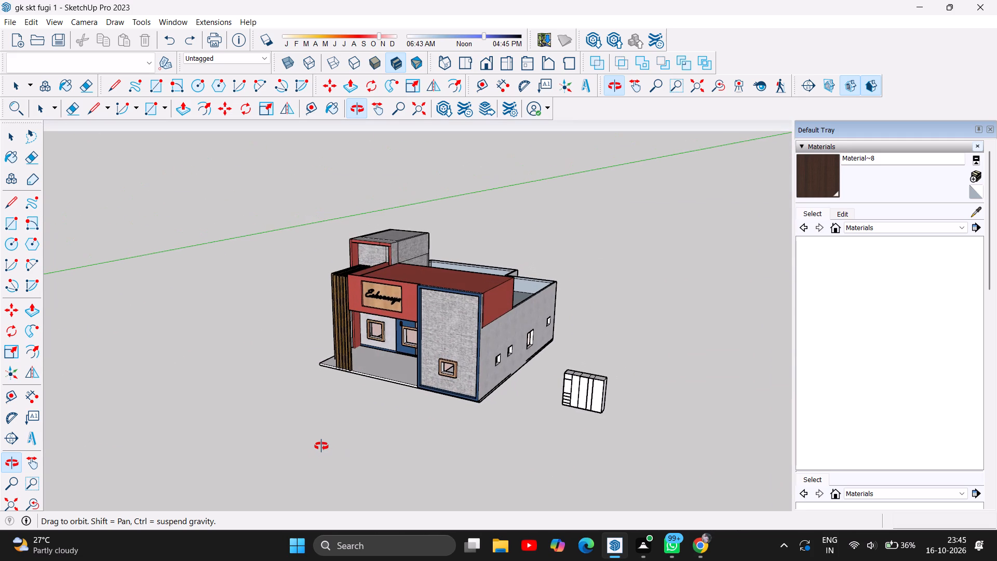
{"action": "left_click_drag", "start_coordinate": [321, 446], "coordinate": [451, 368]}
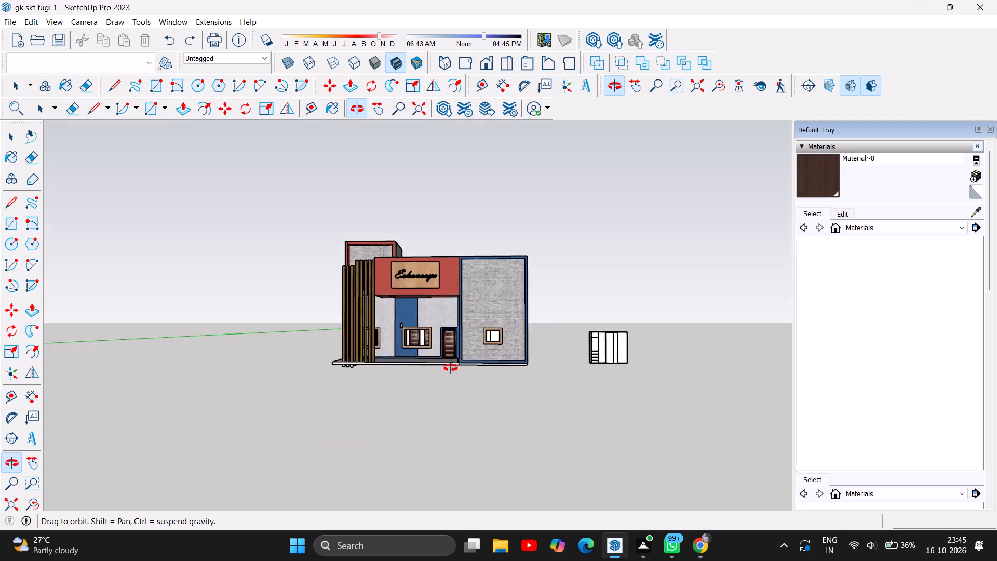
{"action": "left_click_drag", "start_coordinate": [451, 368], "coordinate": [557, 401]}
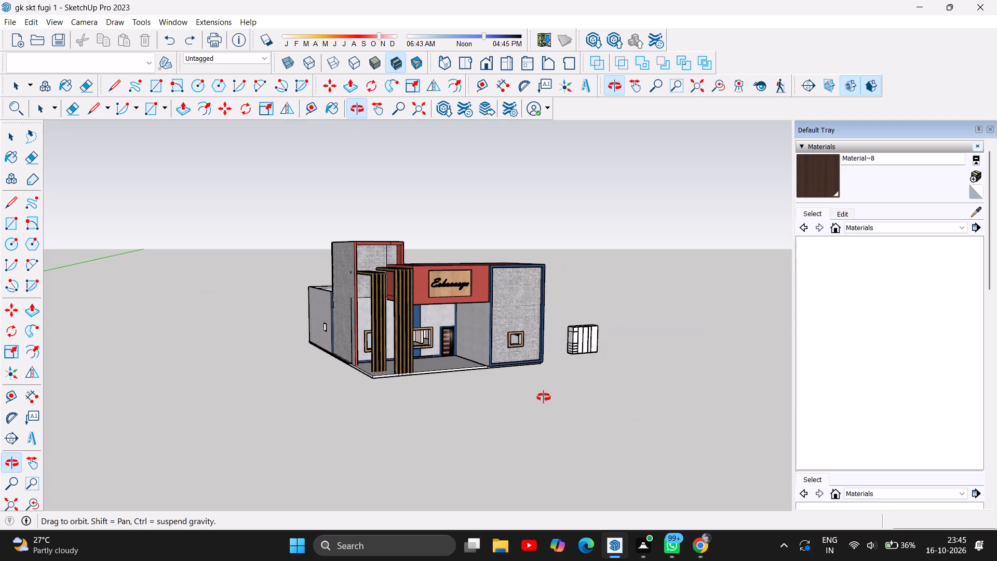
{"action": "scroll", "coordinate": [544, 397], "scroll_direction": "down", "scroll_amount": 5}
{"action": "scroll", "coordinate": [544, 397], "scroll_direction": "up", "scroll_amount": 5}
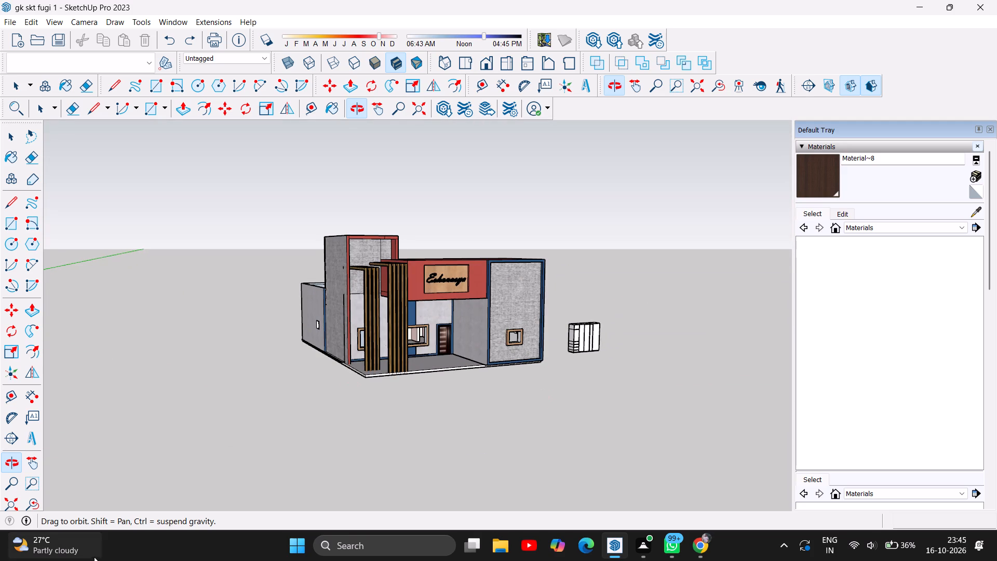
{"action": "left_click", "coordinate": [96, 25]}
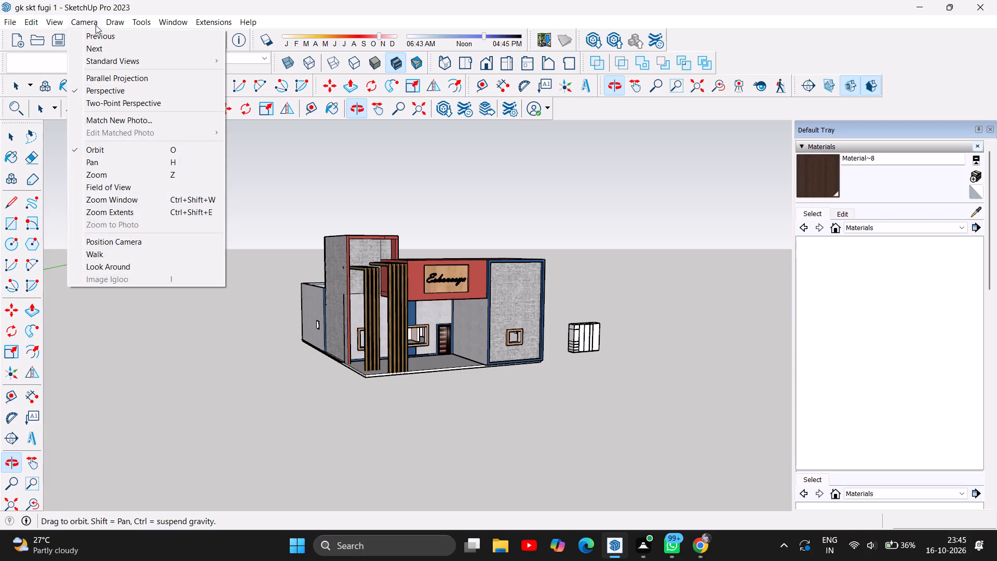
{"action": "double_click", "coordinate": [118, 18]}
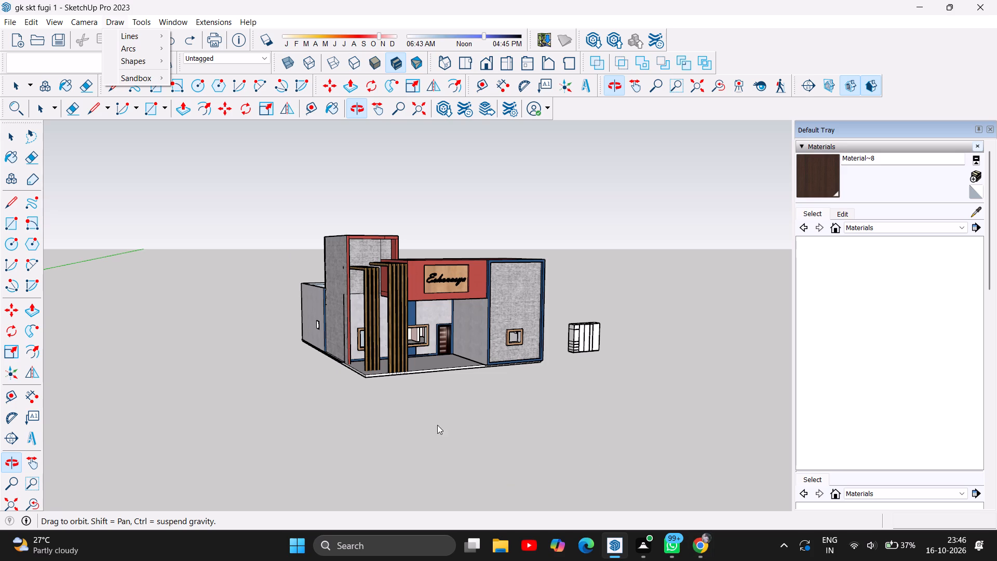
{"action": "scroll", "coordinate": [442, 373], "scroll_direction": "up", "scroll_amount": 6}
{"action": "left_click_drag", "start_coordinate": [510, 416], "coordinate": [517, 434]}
Examine the building's front straight on, including the entrance porch with its door, window and wooden slats.
{"action": "left_click_drag", "start_coordinate": [522, 448], "coordinate": [452, 411]}
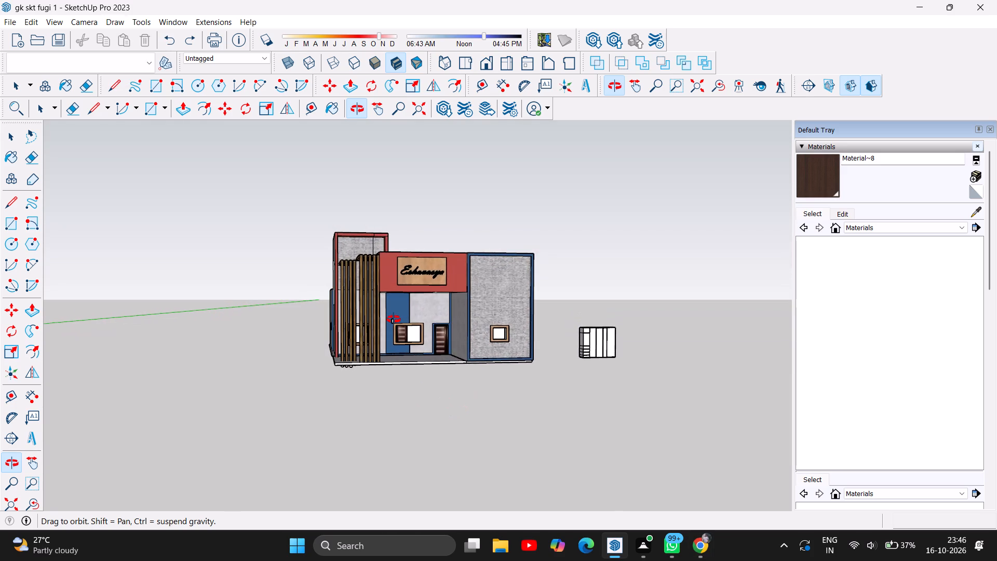
{"action": "scroll", "coordinate": [393, 319], "scroll_direction": "up", "scroll_amount": 7}
{"action": "scroll", "coordinate": [464, 396], "scroll_direction": "up", "scroll_amount": 3}
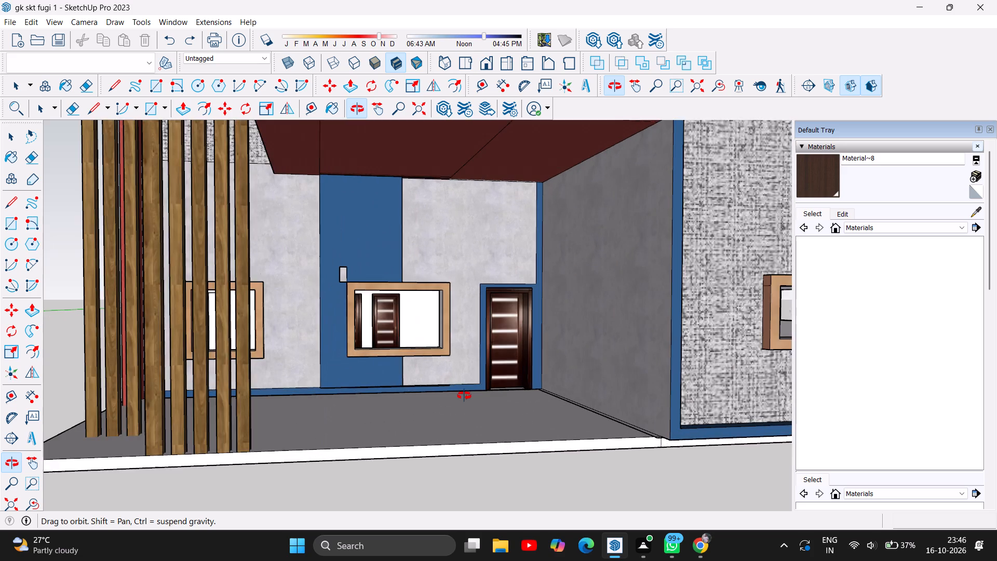
{"action": "scroll", "coordinate": [464, 396], "scroll_direction": "up", "scroll_amount": 3}
{"action": "scroll", "coordinate": [464, 396], "scroll_direction": "down", "scroll_amount": 7}
{"action": "right_click", "coordinate": [464, 395]}
{"action": "scroll", "coordinate": [464, 395], "scroll_direction": "down", "scroll_amount": 5}
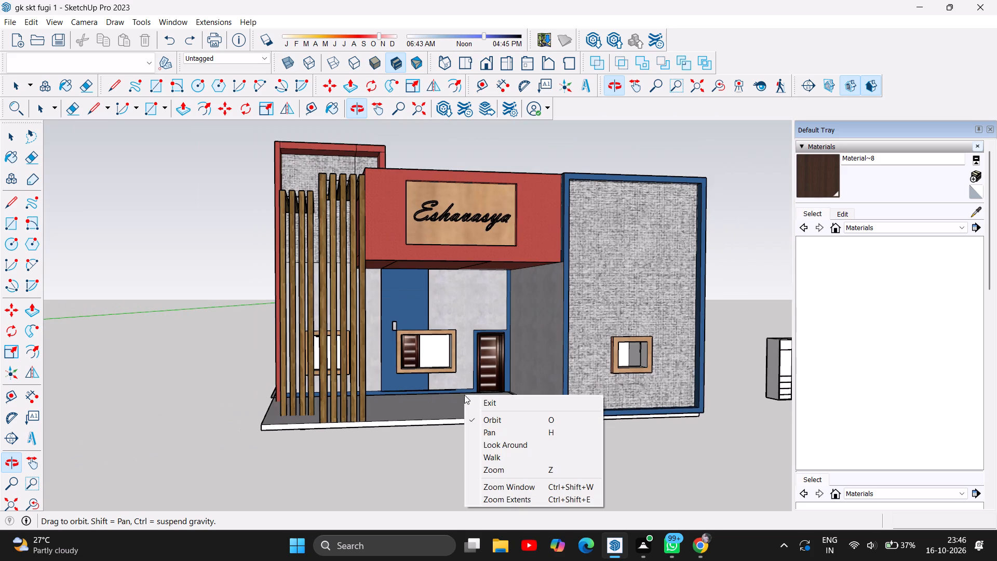
{"action": "scroll", "coordinate": [464, 395], "scroll_direction": "up", "scroll_amount": 1}
{"action": "left_click", "coordinate": [405, 441]}
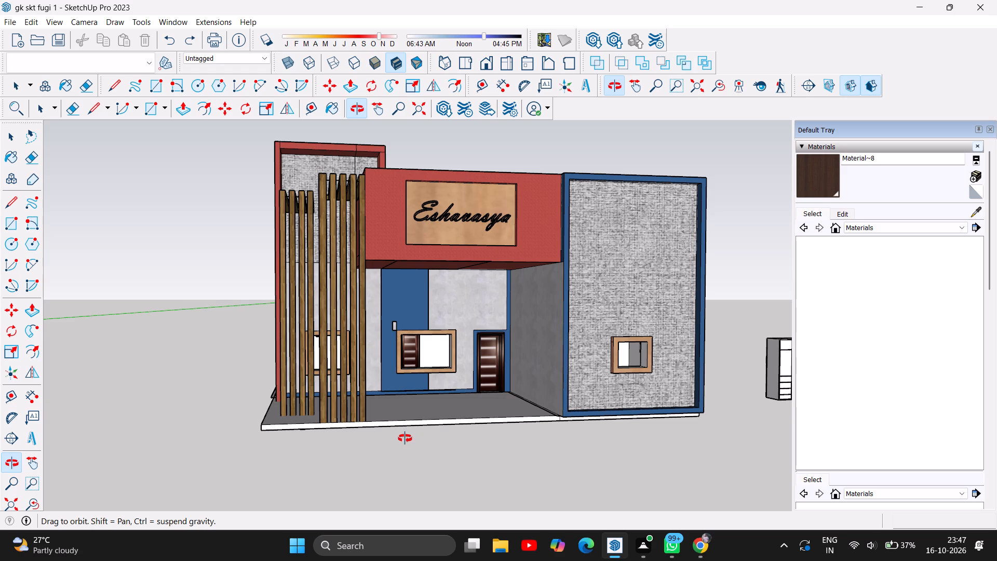
Inspect the interior room and its doors through the wood-framed porch window, and return to a view of the signboard front.
{"action": "scroll", "coordinate": [405, 438], "scroll_direction": "up", "scroll_amount": 4}
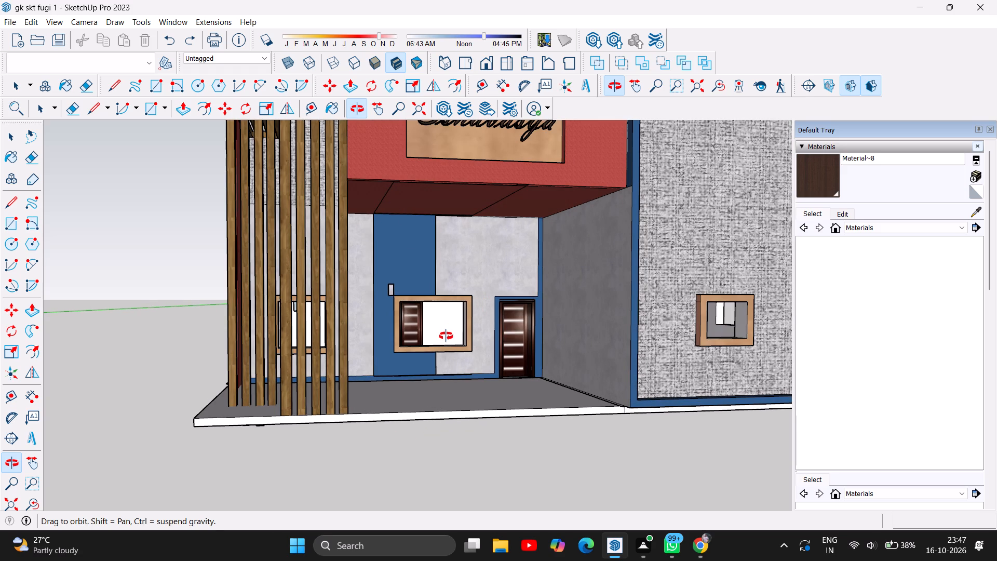
{"action": "scroll", "coordinate": [446, 336], "scroll_direction": "up", "scroll_amount": 6}
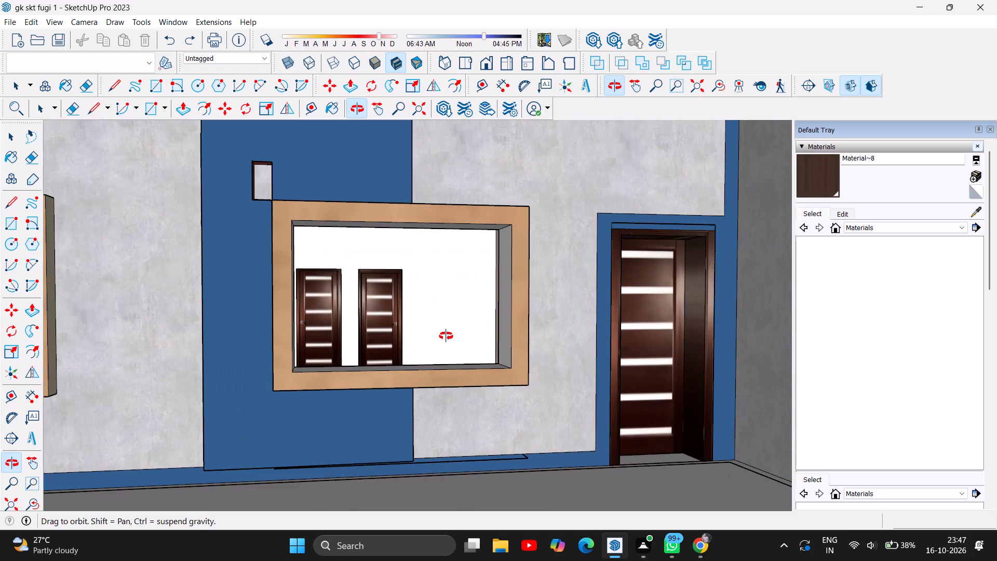
{"action": "scroll", "coordinate": [446, 336], "scroll_direction": "up", "scroll_amount": 4}
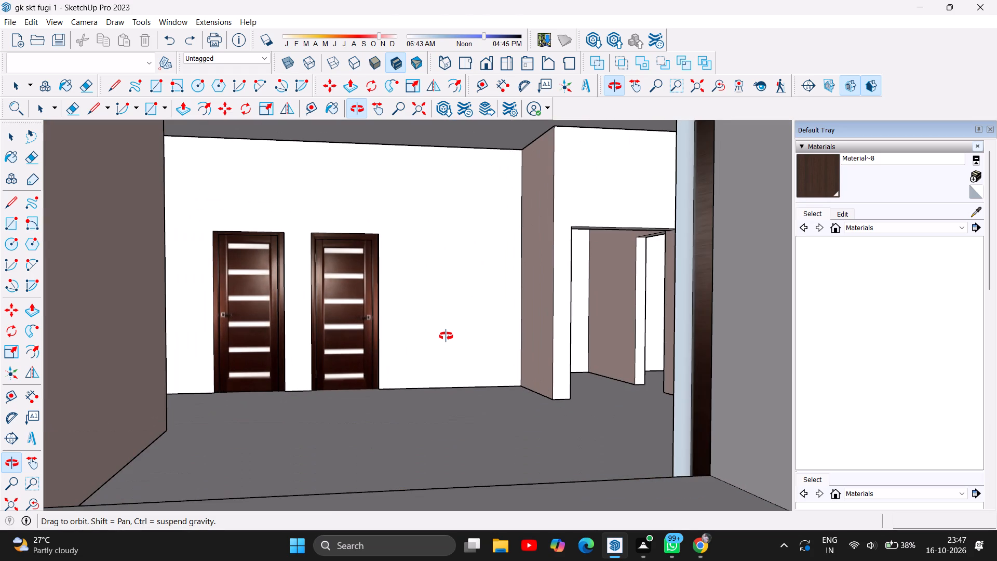
{"action": "scroll", "coordinate": [446, 336], "scroll_direction": "down", "scroll_amount": 1}
{"action": "scroll", "coordinate": [446, 336], "scroll_direction": "up", "scroll_amount": 2}
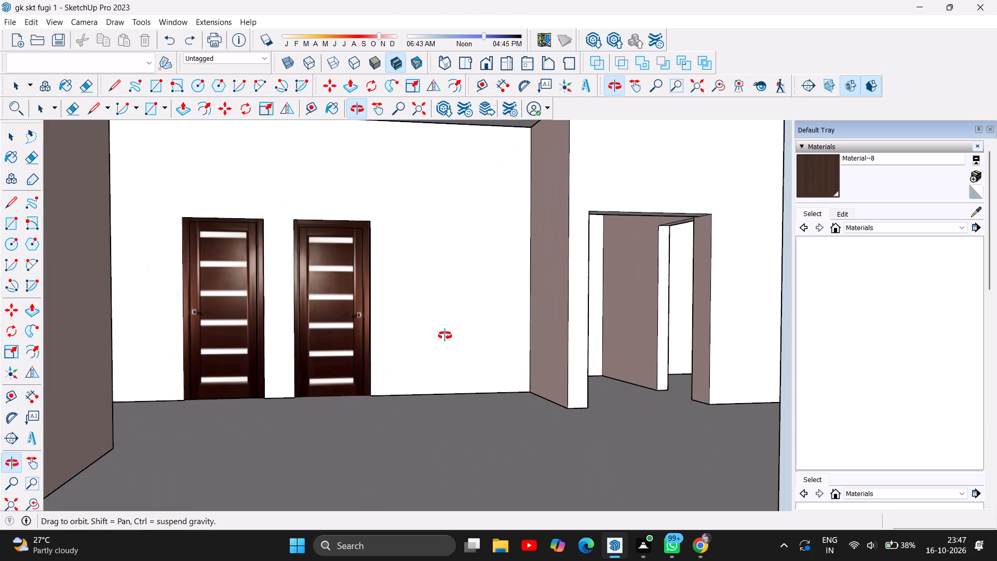
{"action": "left_click_drag", "start_coordinate": [339, 333], "coordinate": [330, 323]}
{"action": "scroll", "coordinate": [330, 323], "scroll_direction": "down", "scroll_amount": 6}
{"action": "scroll", "coordinate": [370, 445], "scroll_direction": "down", "scroll_amount": 12}
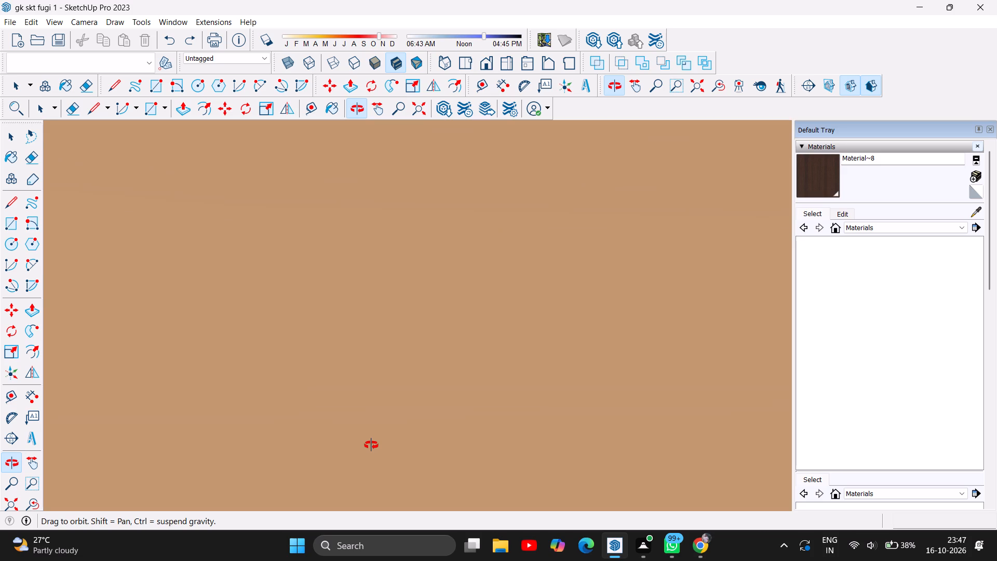
{"action": "scroll", "coordinate": [371, 445], "scroll_direction": "down", "scroll_amount": 20}
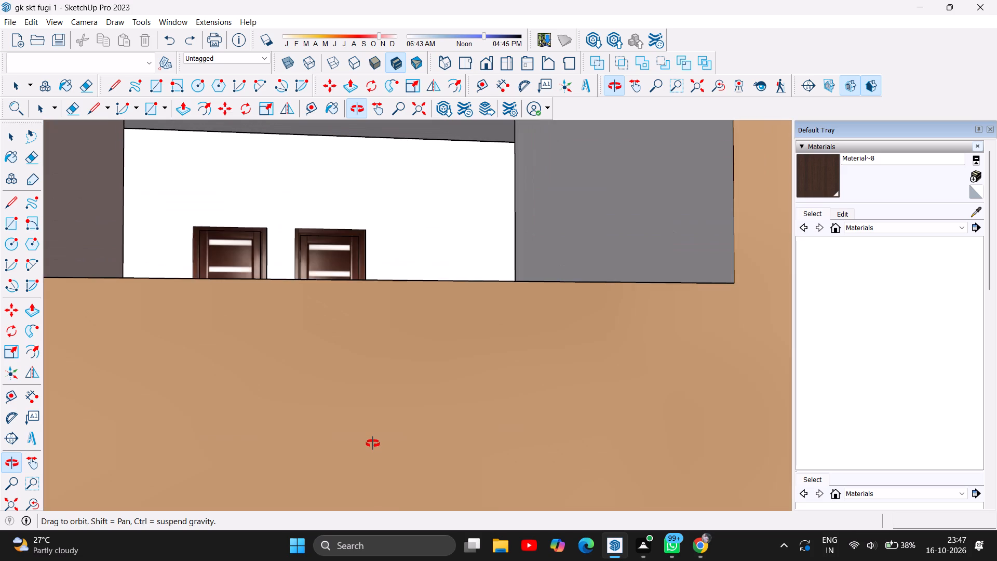
{"action": "scroll", "coordinate": [373, 444], "scroll_direction": "down", "scroll_amount": 20}
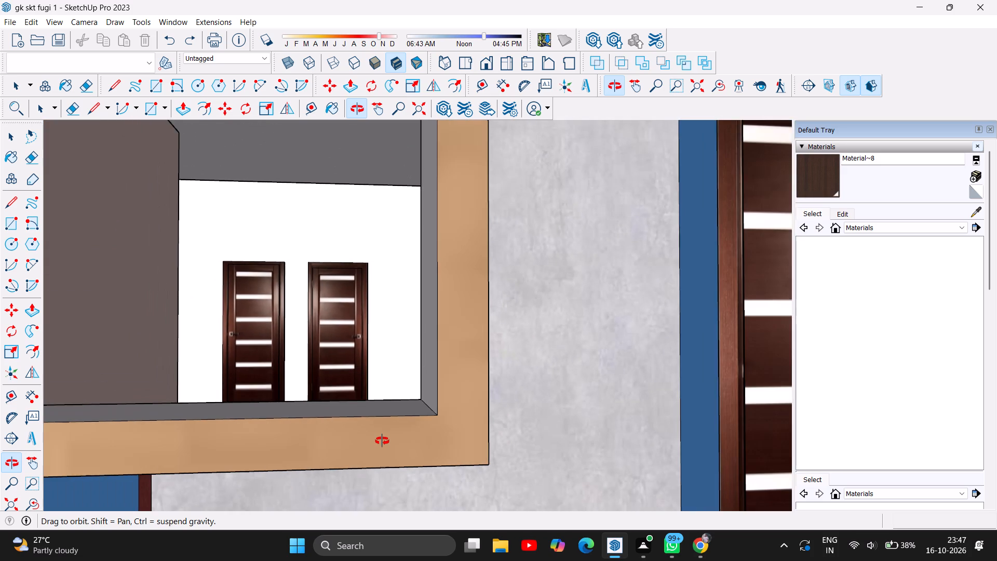
{"action": "scroll", "coordinate": [385, 443], "scroll_direction": "down", "scroll_amount": 17}
{"action": "scroll", "coordinate": [386, 442], "scroll_direction": "down", "scroll_amount": 7}
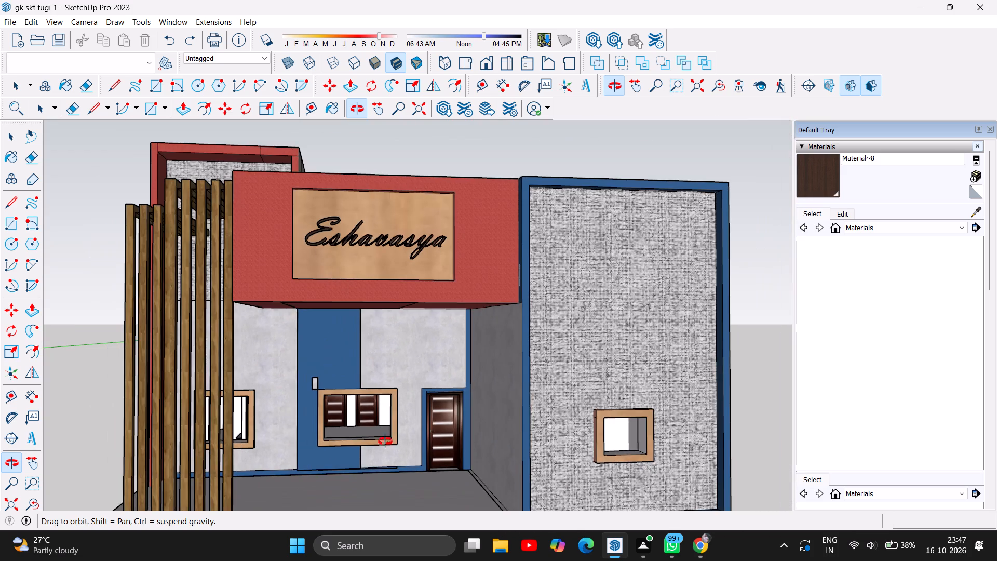
Examine the porch's wood-framed window and dark door up close, and the whole front together with the wardrobe from a distance.
{"action": "scroll", "coordinate": [385, 447], "scroll_direction": "down", "scroll_amount": 7}
{"action": "scroll", "coordinate": [378, 452], "scroll_direction": "up", "scroll_amount": 11}
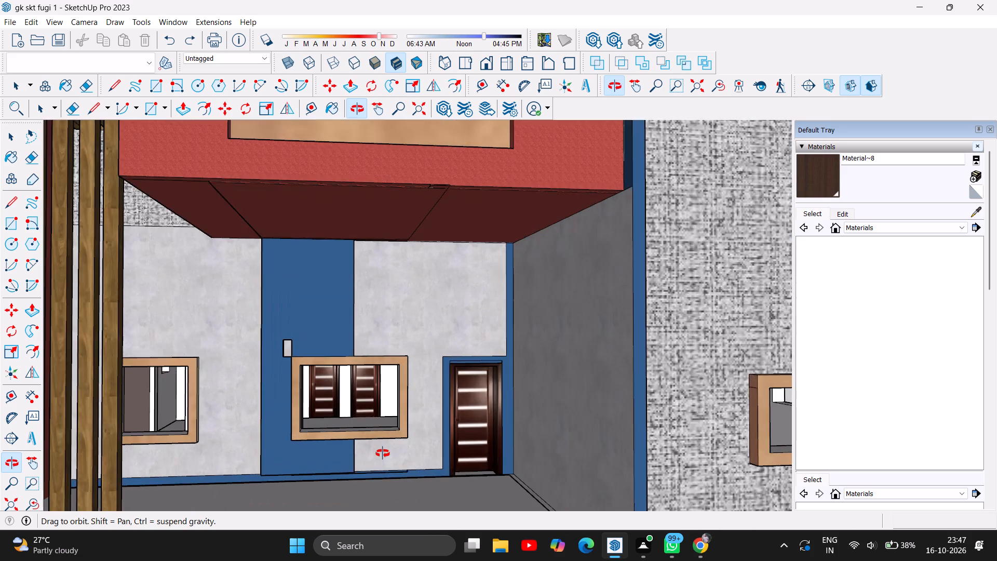
{"action": "scroll", "coordinate": [383, 453], "scroll_direction": "up", "scroll_amount": 16}
{"action": "scroll", "coordinate": [383, 453], "scroll_direction": "down", "scroll_amount": 7}
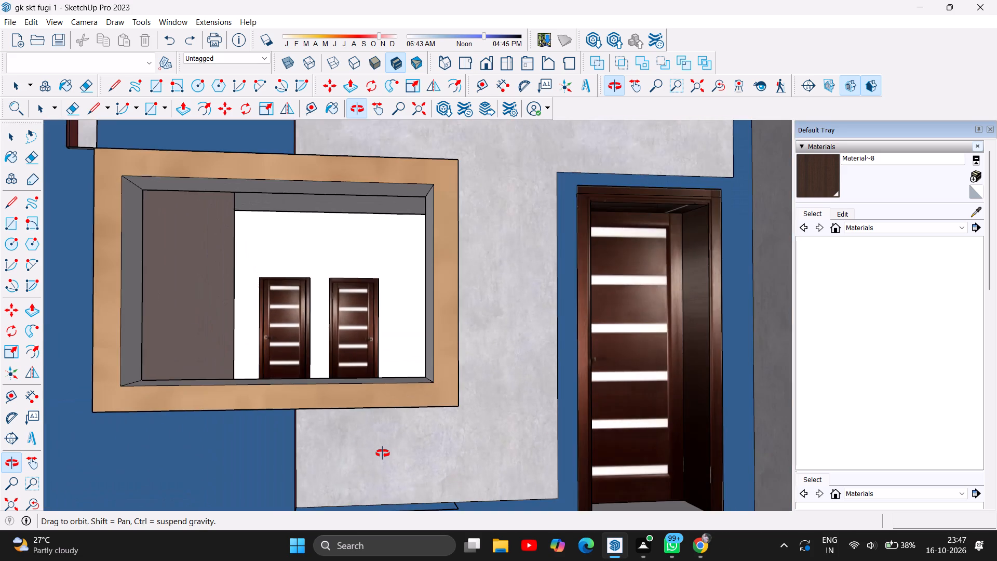
{"action": "scroll", "coordinate": [383, 453], "scroll_direction": "down", "scroll_amount": 14}
{"action": "scroll", "coordinate": [383, 453], "scroll_direction": "down", "scroll_amount": 7}
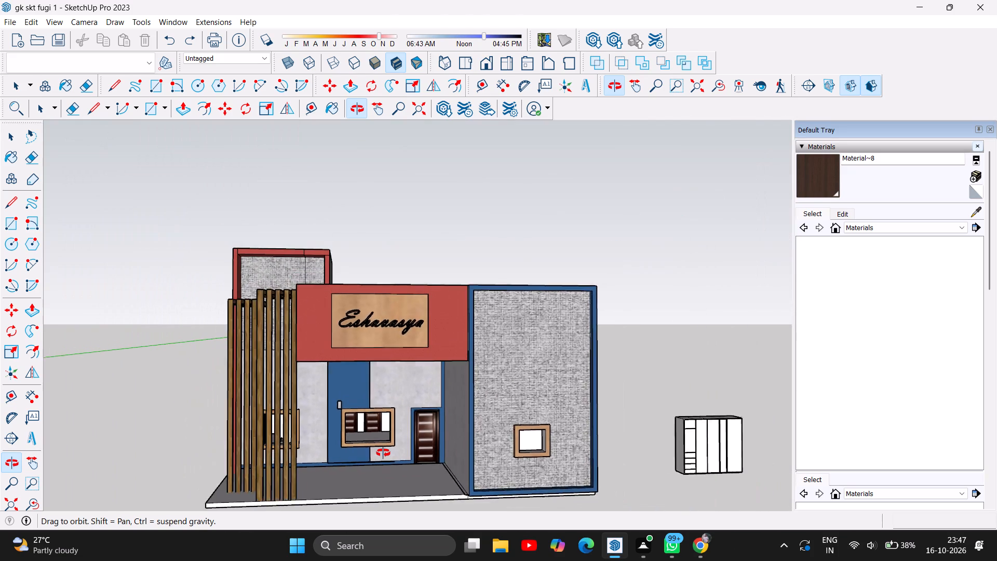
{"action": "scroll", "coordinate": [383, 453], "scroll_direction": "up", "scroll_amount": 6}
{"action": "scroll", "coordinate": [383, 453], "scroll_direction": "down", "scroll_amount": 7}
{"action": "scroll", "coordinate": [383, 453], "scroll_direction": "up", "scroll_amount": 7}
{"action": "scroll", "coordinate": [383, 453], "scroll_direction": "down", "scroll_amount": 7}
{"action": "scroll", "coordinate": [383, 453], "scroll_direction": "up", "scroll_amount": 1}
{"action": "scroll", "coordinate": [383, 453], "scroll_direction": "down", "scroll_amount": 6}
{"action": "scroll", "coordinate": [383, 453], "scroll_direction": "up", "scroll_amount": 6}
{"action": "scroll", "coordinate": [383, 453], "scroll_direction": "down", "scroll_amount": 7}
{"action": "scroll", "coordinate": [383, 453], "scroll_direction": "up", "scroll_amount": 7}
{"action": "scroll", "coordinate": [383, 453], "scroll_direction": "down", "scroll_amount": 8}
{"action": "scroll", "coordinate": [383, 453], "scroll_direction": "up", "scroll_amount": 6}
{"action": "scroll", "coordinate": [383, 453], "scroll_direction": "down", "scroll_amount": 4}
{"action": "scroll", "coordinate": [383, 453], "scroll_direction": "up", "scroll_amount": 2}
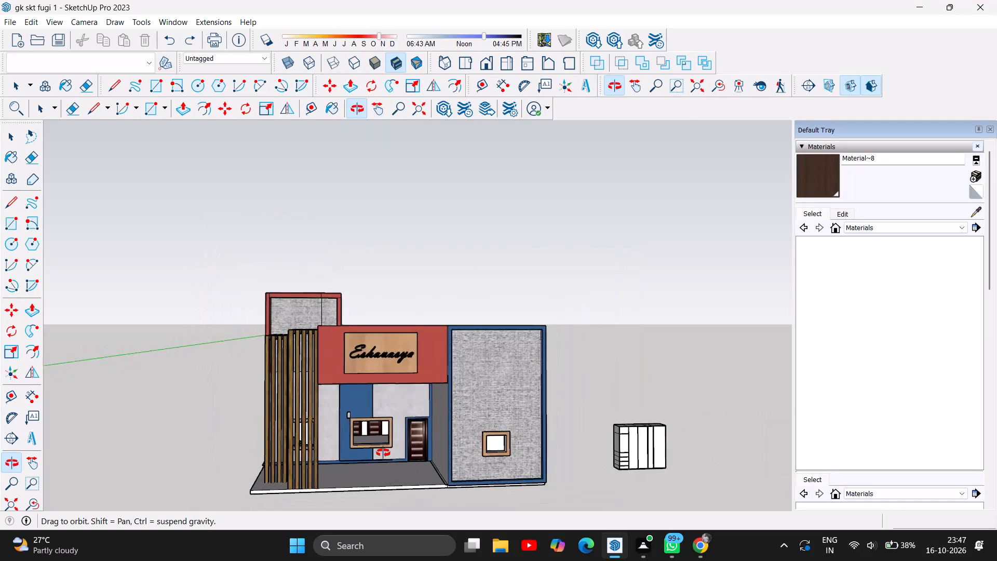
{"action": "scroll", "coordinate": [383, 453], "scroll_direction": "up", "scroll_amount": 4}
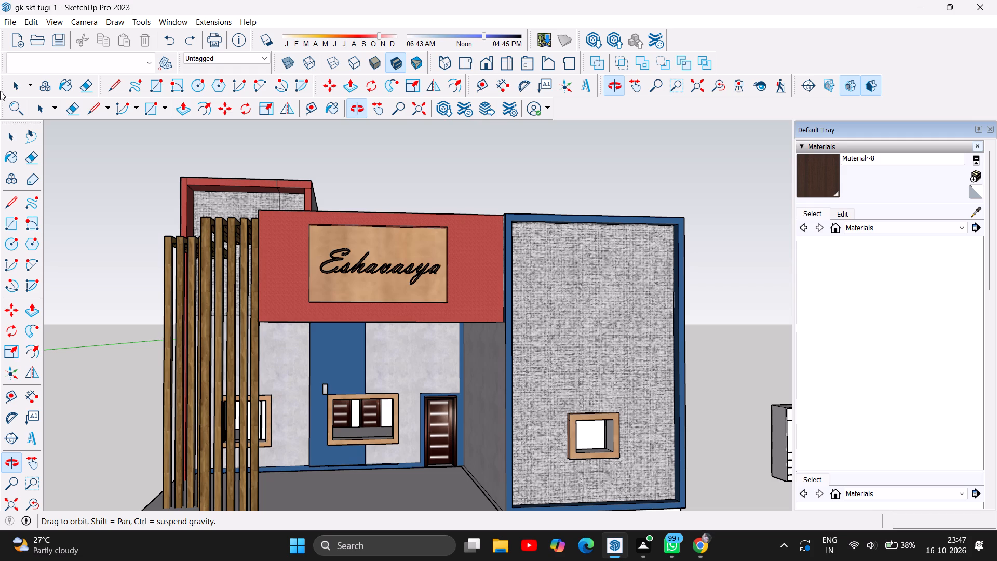
Select the wooden backing face behind the Eshavasya lettering on the signboard.
{"action": "left_click", "coordinate": [12, 130]}
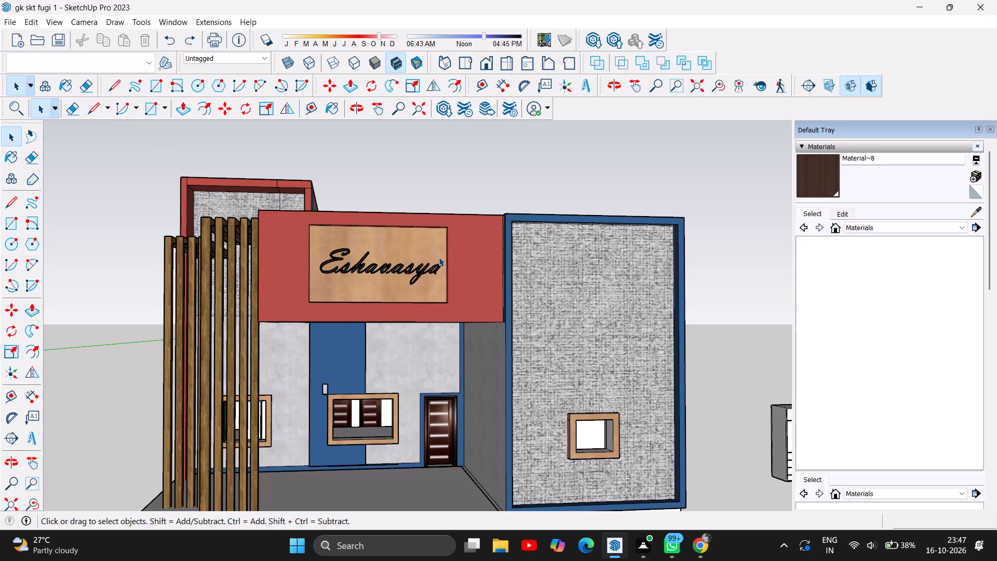
{"action": "left_click", "coordinate": [423, 249]}
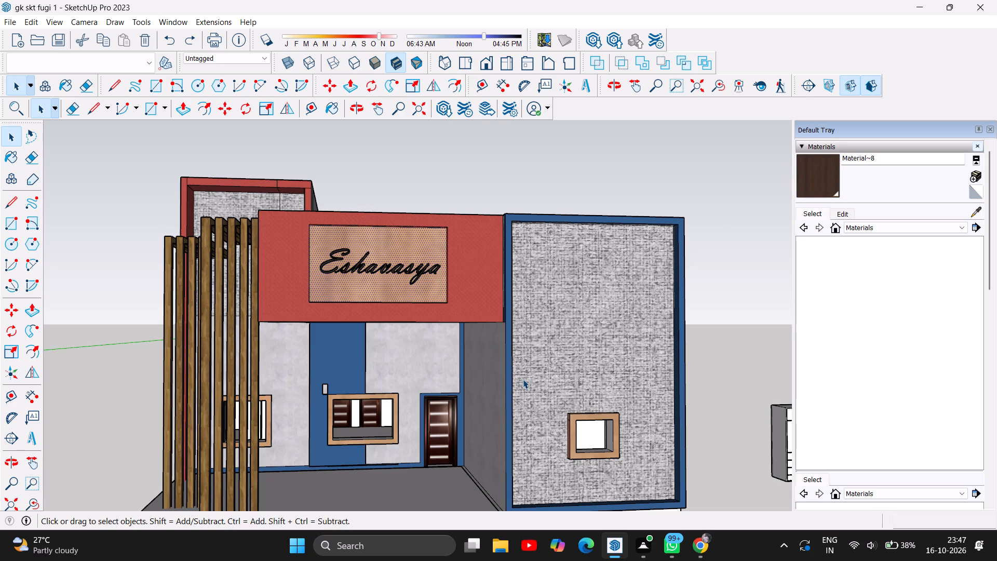
Examine the textured front wall beside the porch up close, and the complete signboard front from farther away.
{"action": "scroll", "coordinate": [523, 379], "scroll_direction": "down", "scroll_amount": 8}
{"action": "scroll", "coordinate": [523, 379], "scroll_direction": "up", "scroll_amount": 6}
{"action": "scroll", "coordinate": [522, 377], "scroll_direction": "down", "scroll_amount": 3}
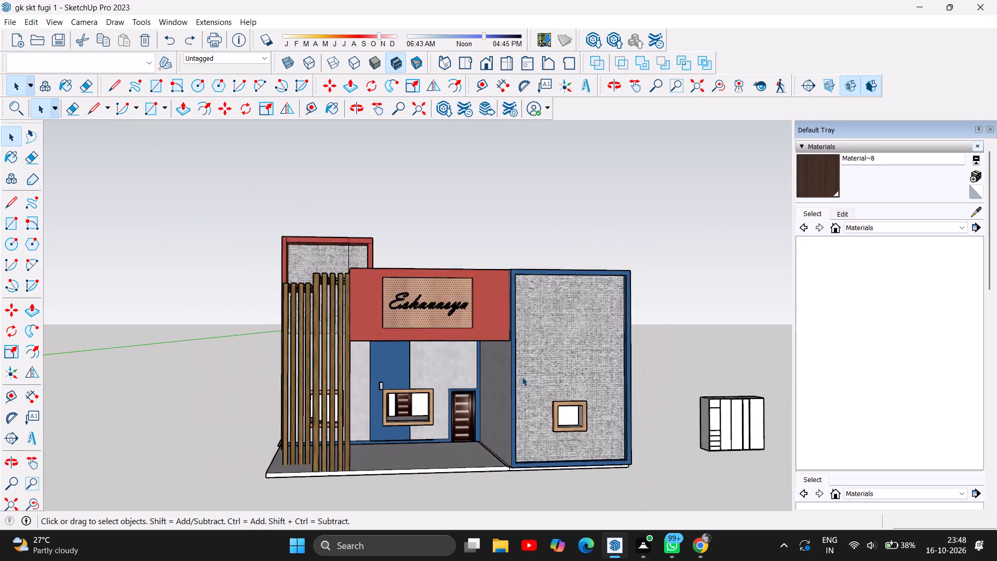
{"action": "scroll", "coordinate": [522, 377], "scroll_direction": "down", "scroll_amount": 2}
{"action": "scroll", "coordinate": [522, 377], "scroll_direction": "up", "scroll_amount": 7}
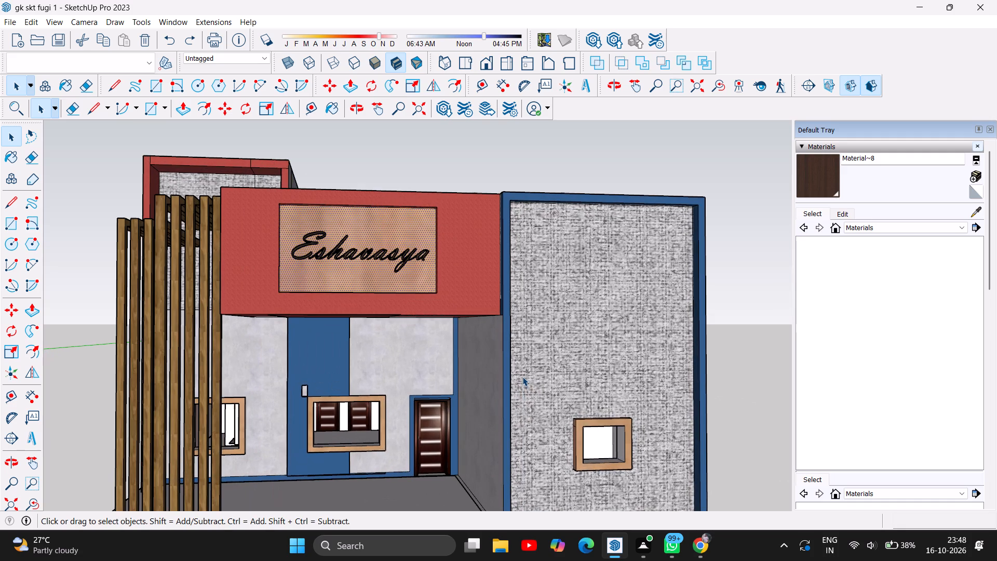
{"action": "scroll", "coordinate": [522, 375], "scroll_direction": "up", "scroll_amount": 16}
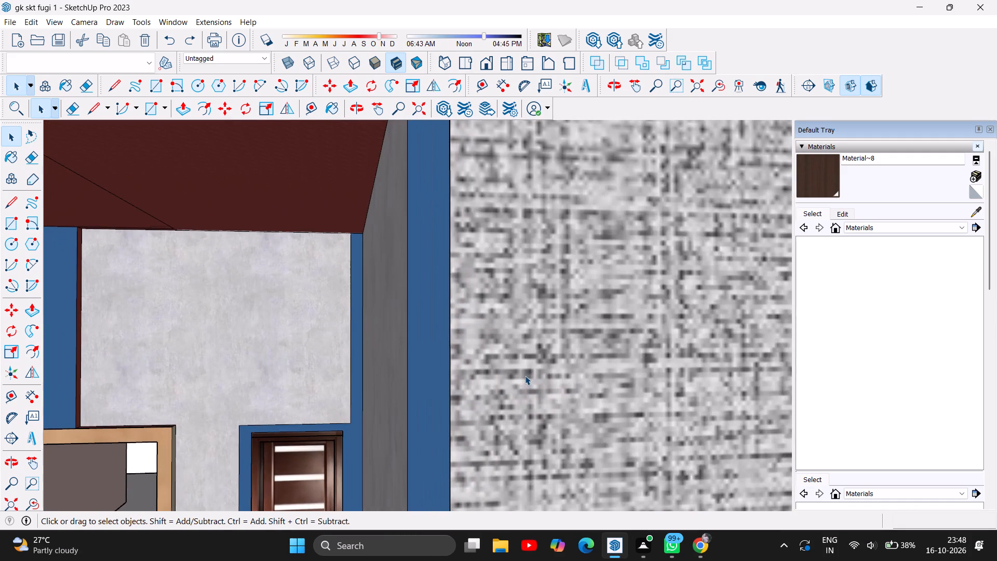
{"action": "scroll", "coordinate": [526, 375], "scroll_direction": "up", "scroll_amount": 5}
{"action": "scroll", "coordinate": [526, 375], "scroll_direction": "down", "scroll_amount": 6}
{"action": "scroll", "coordinate": [526, 375], "scroll_direction": "up", "scroll_amount": 1}
{"action": "scroll", "coordinate": [529, 375], "scroll_direction": "down", "scroll_amount": 8}
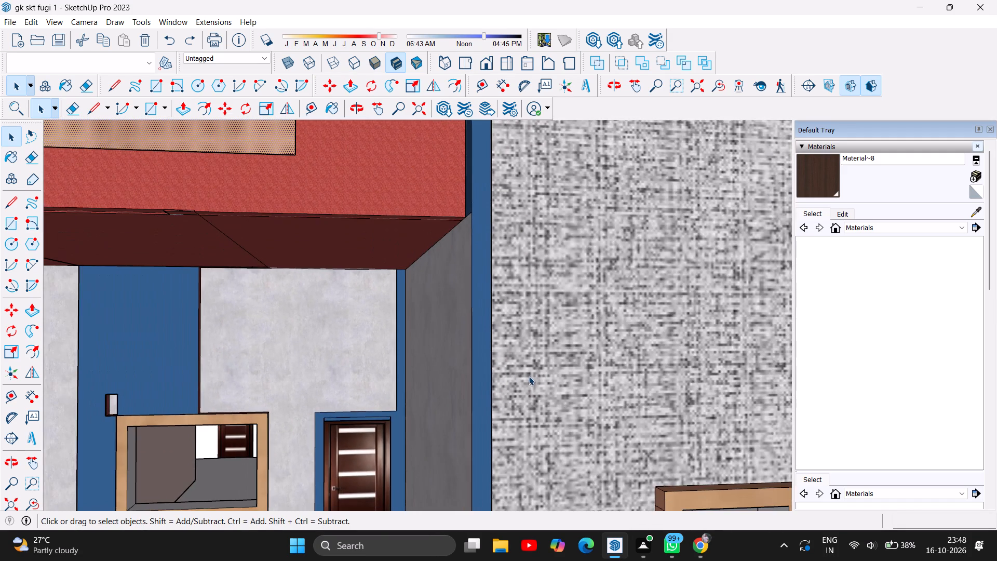
{"action": "scroll", "coordinate": [537, 372], "scroll_direction": "down", "scroll_amount": 12}
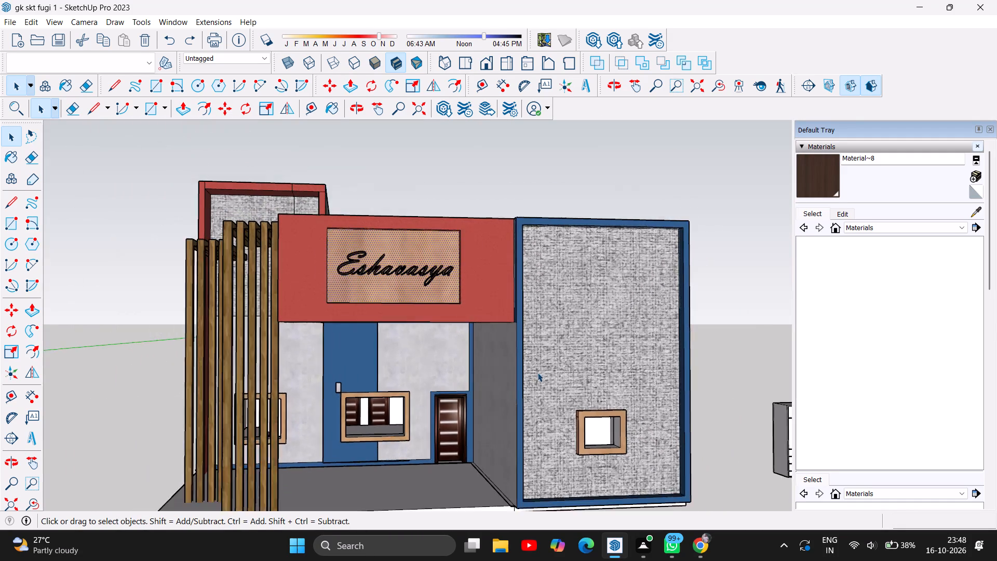
{"action": "scroll", "coordinate": [537, 372], "scroll_direction": "down", "scroll_amount": 3}
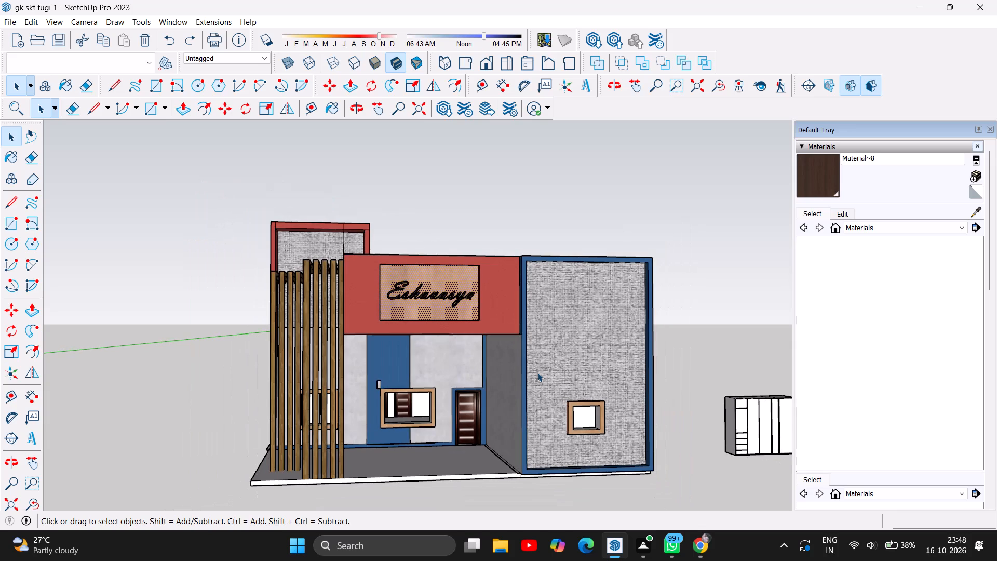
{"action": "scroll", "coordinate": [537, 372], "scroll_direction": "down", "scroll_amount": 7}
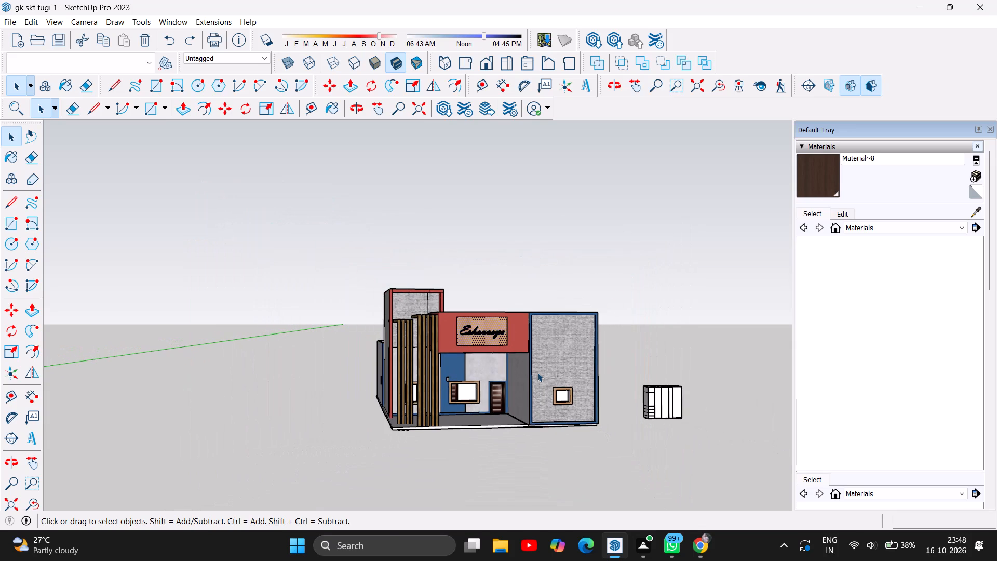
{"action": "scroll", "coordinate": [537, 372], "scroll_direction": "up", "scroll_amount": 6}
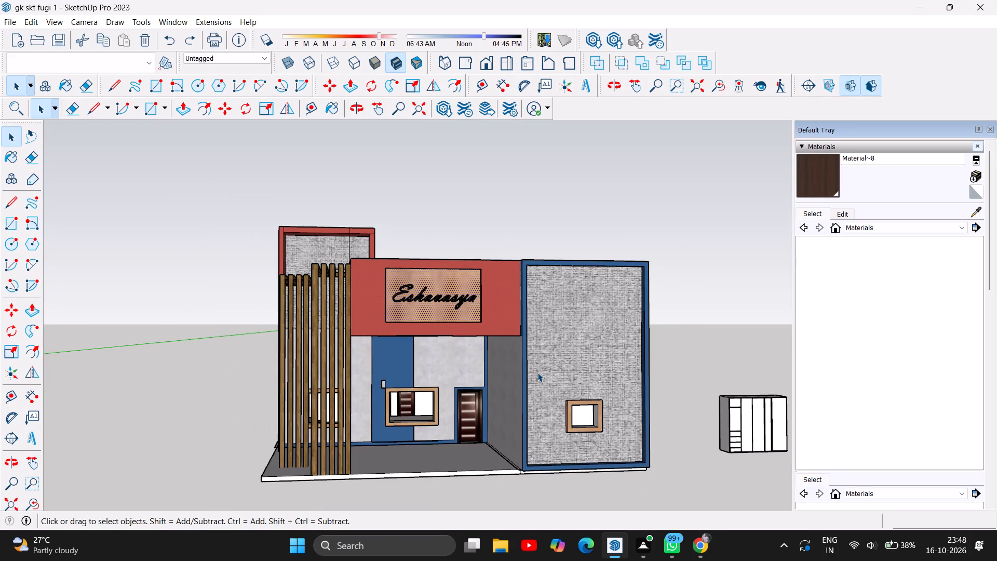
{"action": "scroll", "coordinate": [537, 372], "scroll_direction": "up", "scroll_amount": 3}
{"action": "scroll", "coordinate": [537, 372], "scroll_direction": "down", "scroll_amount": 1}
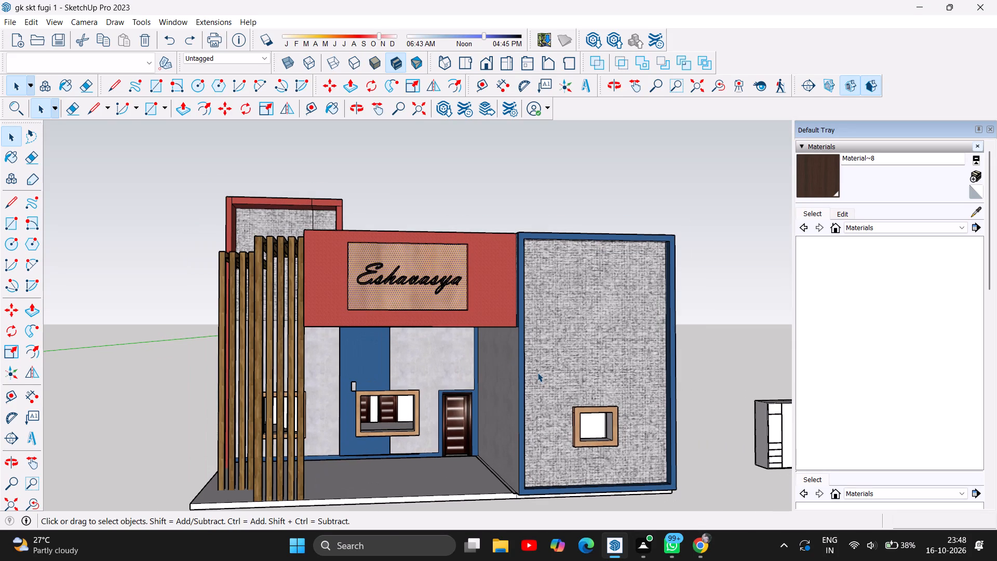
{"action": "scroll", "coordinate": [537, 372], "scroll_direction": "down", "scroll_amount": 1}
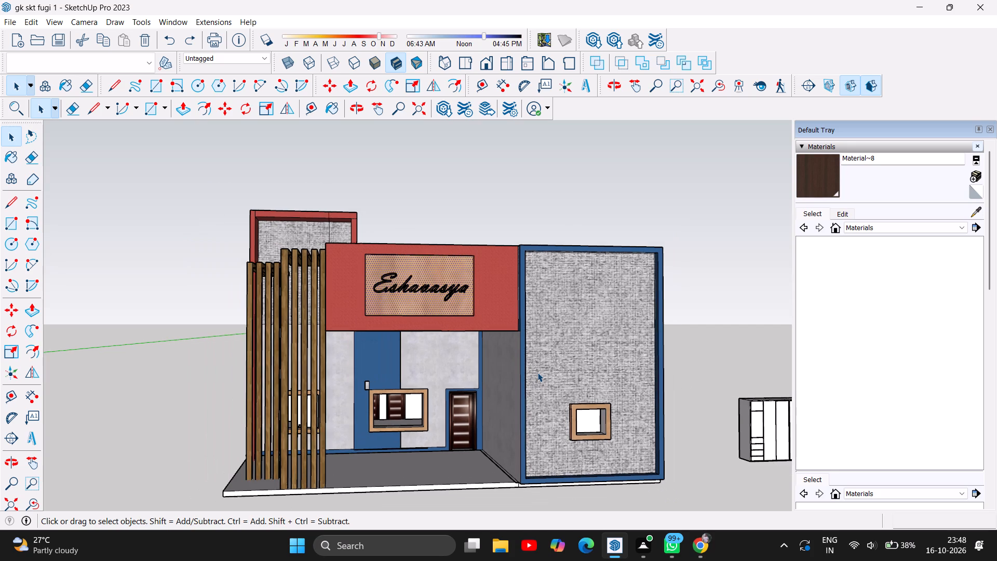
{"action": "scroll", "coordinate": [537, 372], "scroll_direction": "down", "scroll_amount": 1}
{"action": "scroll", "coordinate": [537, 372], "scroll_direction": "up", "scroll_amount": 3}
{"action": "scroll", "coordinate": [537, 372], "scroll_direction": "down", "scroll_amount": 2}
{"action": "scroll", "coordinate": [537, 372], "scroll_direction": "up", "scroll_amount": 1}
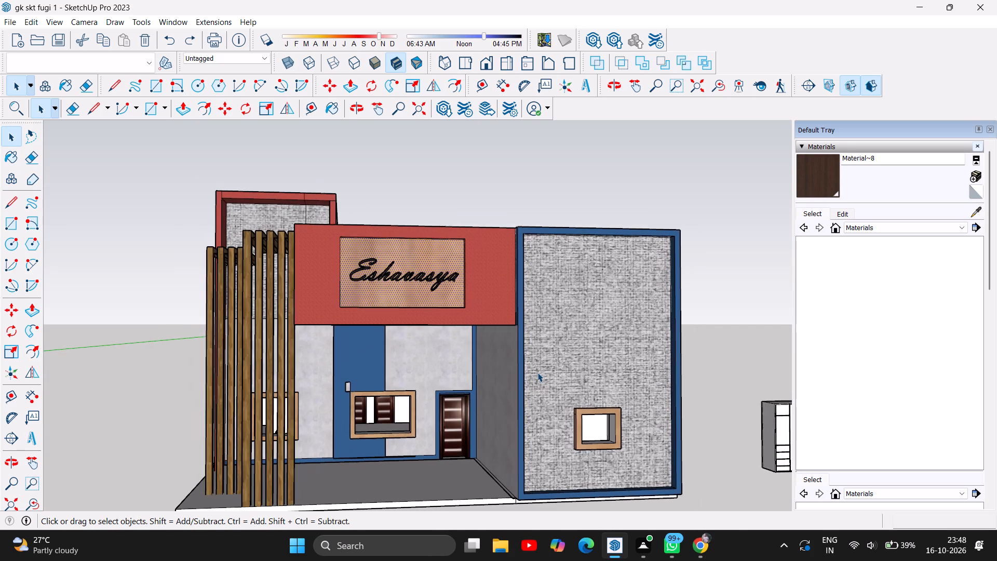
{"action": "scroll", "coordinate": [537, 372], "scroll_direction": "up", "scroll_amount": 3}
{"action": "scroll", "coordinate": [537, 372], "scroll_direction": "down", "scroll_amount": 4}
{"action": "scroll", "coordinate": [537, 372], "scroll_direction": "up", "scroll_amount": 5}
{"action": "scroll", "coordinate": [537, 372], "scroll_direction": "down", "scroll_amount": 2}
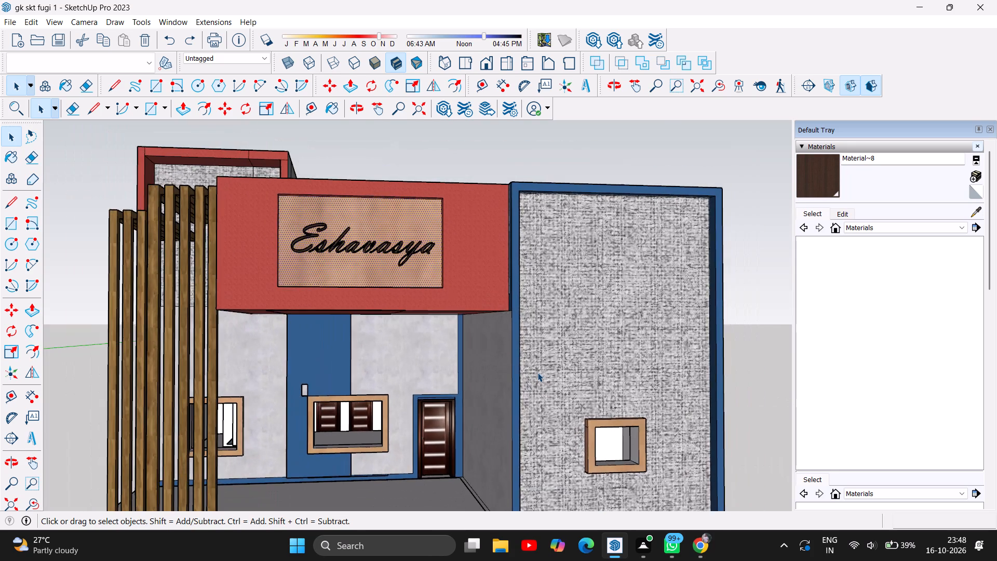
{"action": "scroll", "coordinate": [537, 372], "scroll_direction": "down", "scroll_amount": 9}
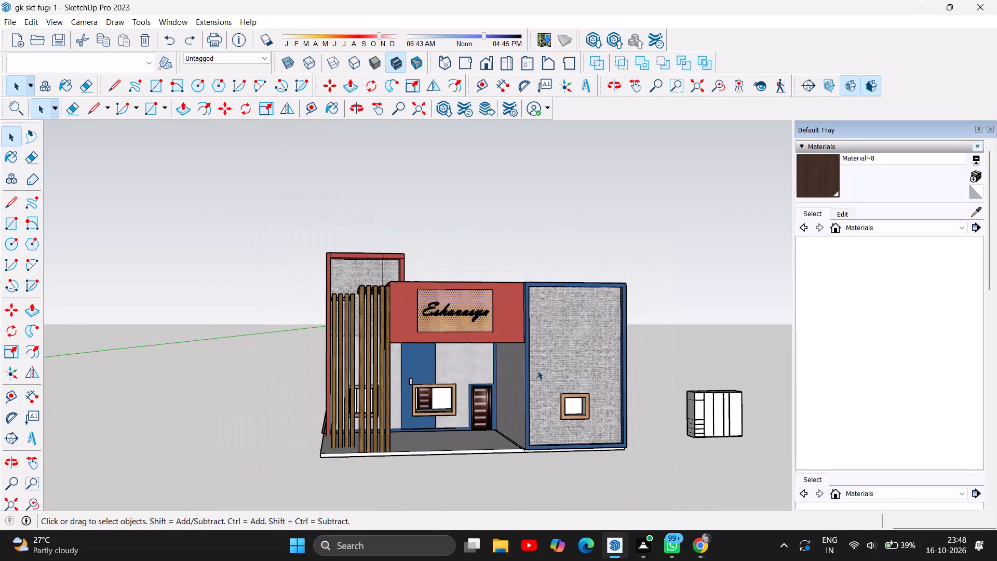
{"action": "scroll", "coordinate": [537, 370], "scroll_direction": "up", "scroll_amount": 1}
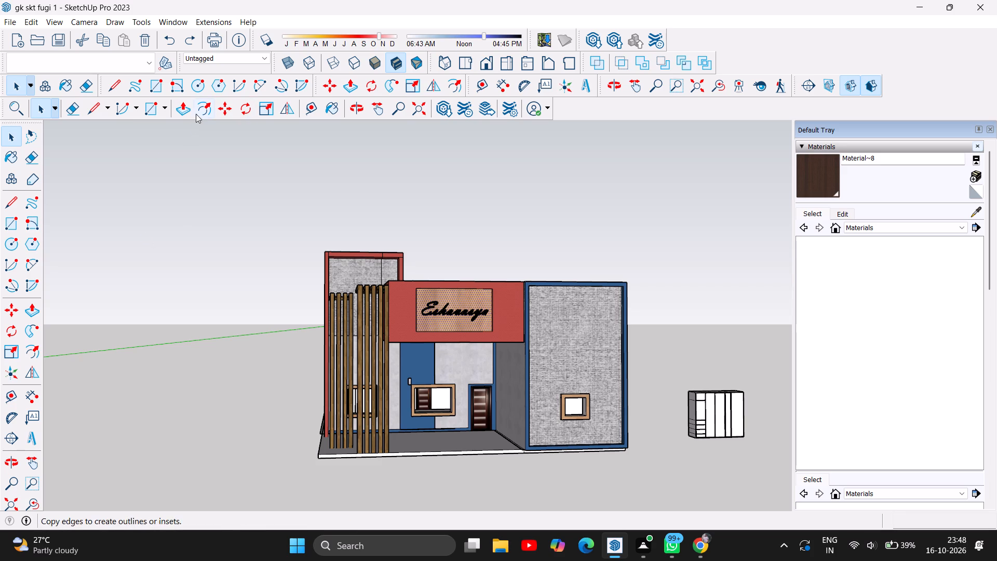
Inspect the building from both sides, from below the floor slab and from the front, together with the wardrobe.
{"action": "double_click", "coordinate": [357, 103]}
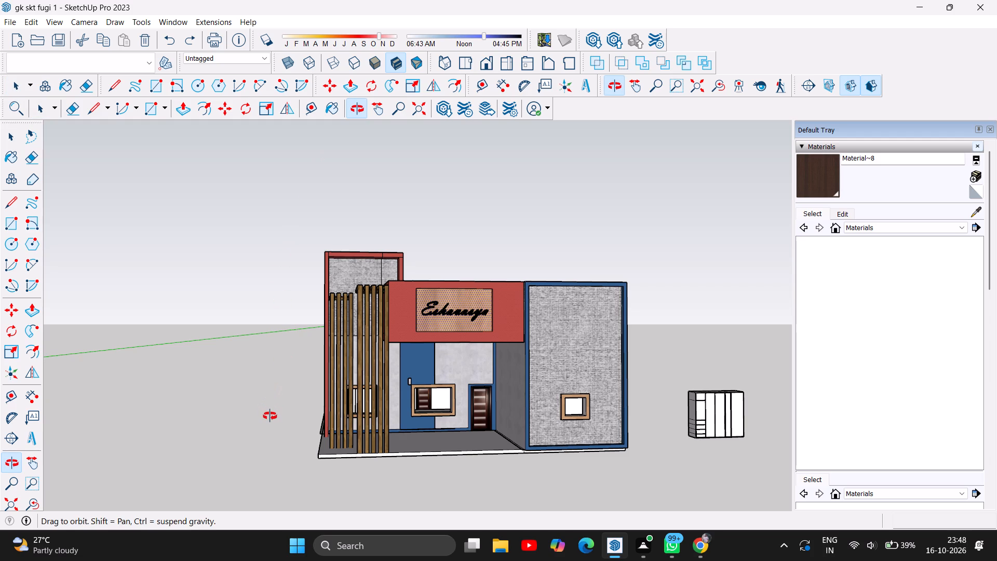
{"action": "left_click_drag", "start_coordinate": [270, 416], "coordinate": [531, 401]}
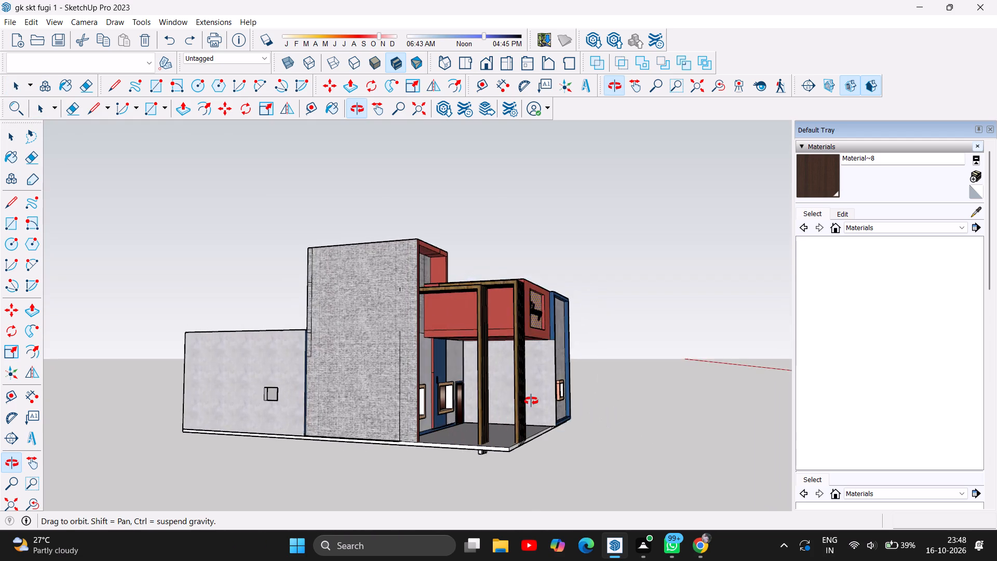
{"action": "left_click_drag", "start_coordinate": [531, 401], "coordinate": [645, 481]}
{"action": "left_click", "coordinate": [642, 481]}
{"action": "left_click_drag", "start_coordinate": [634, 481], "coordinate": [0, 446]}
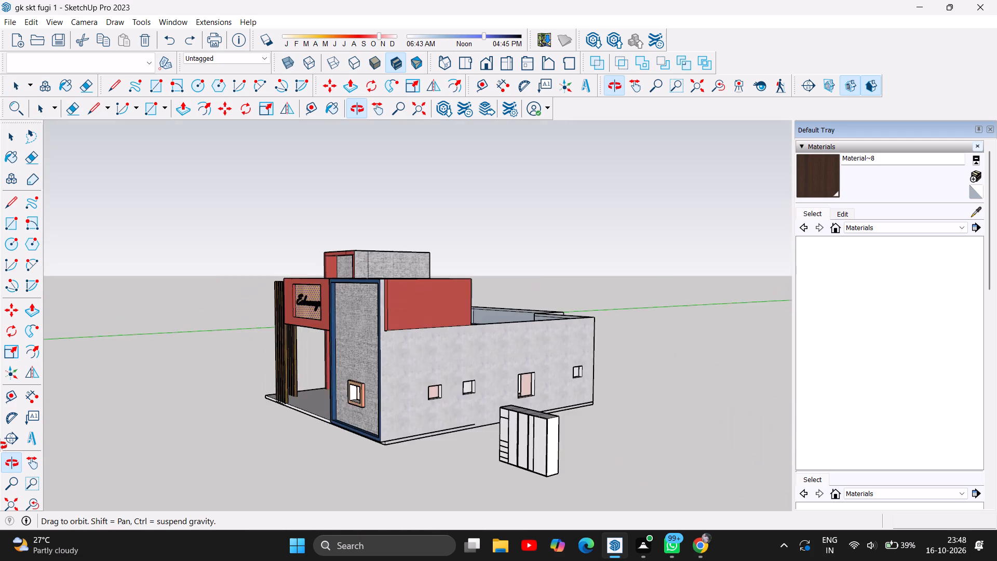
{"action": "left_click_drag", "start_coordinate": [0, 446], "coordinate": [316, 356]}
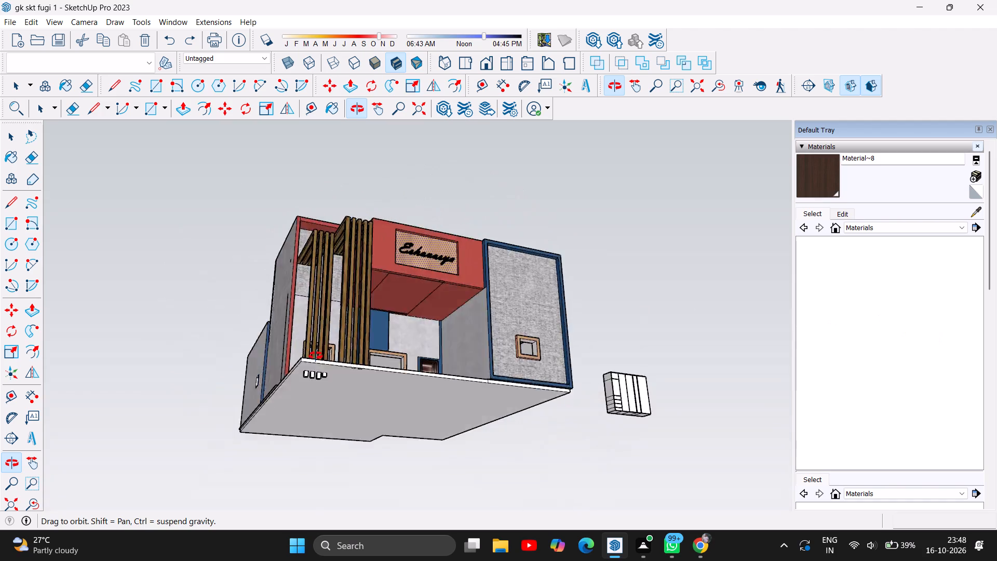
{"action": "left_click_drag", "start_coordinate": [316, 356], "coordinate": [288, 452]}
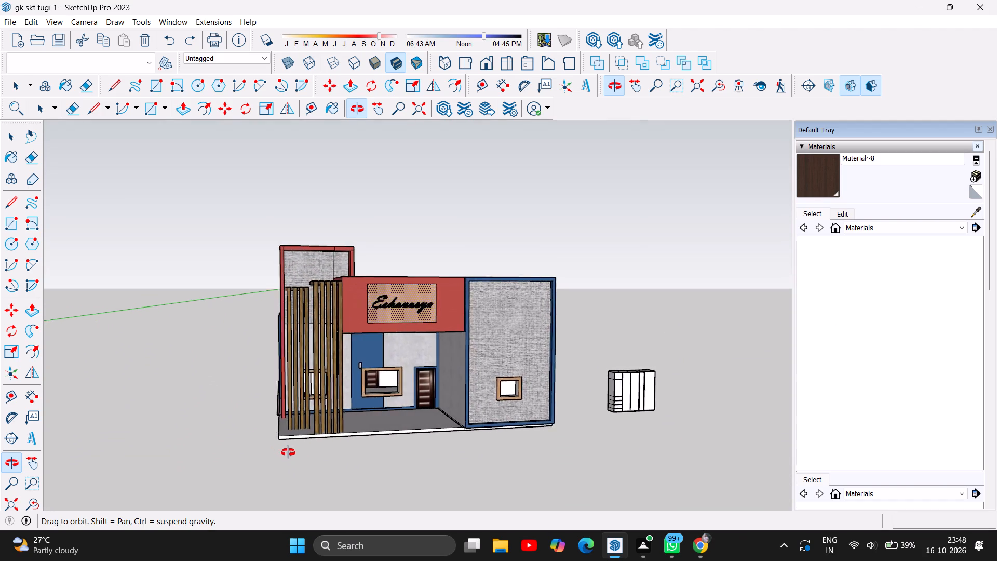
{"action": "left_click_drag", "start_coordinate": [288, 452], "coordinate": [447, 461]}
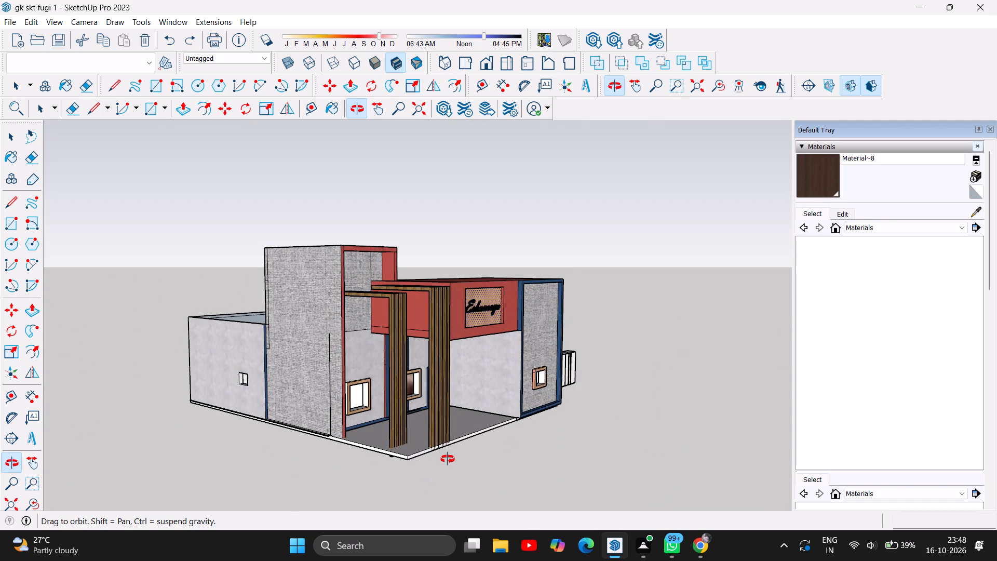
Examine the porch corner with the textured tower wall and wooden slat frames from a slightly raised angle.
{"action": "scroll", "coordinate": [448, 459], "scroll_direction": "up", "scroll_amount": 5}
{"action": "left_click_drag", "start_coordinate": [448, 459], "coordinate": [450, 455]}
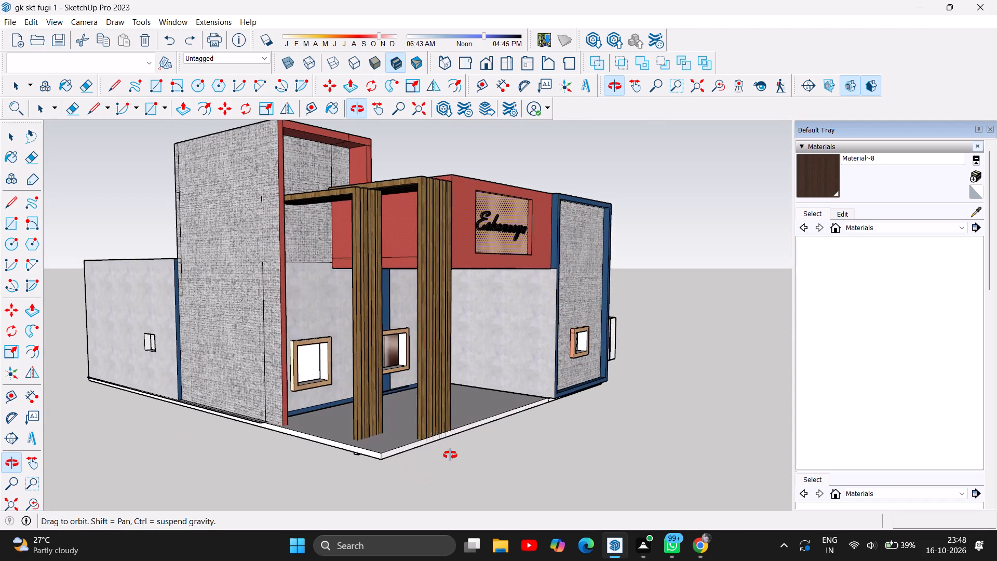
{"action": "left_click_drag", "start_coordinate": [450, 455], "coordinate": [487, 469]}
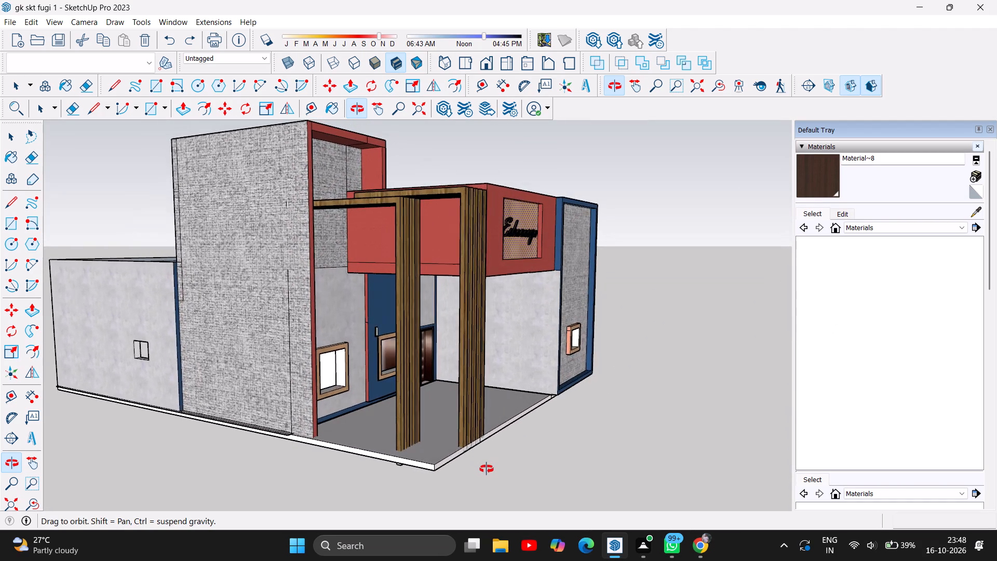
{"action": "left_click_drag", "start_coordinate": [487, 469], "coordinate": [487, 492]}
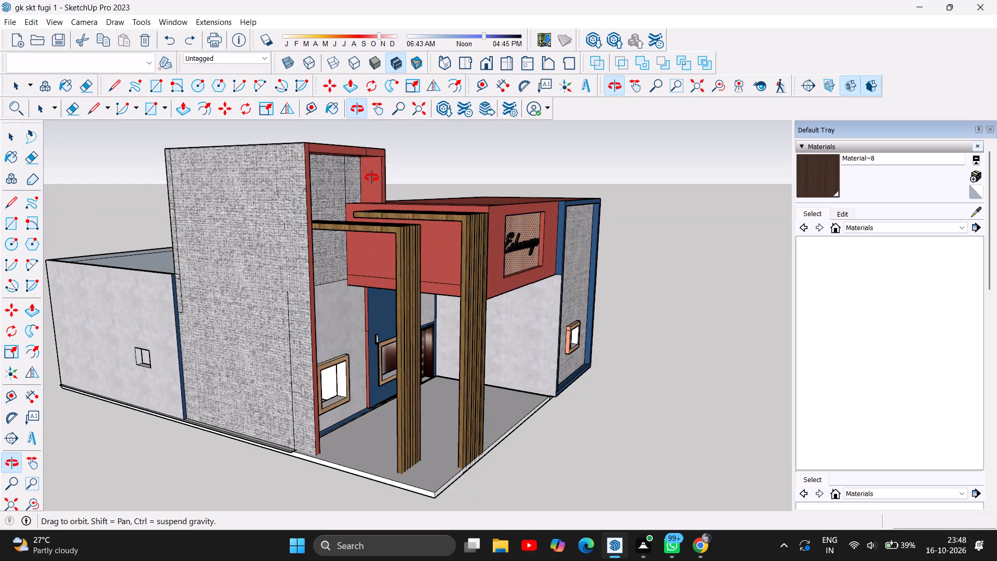
Inspect up close where the overhead wooden slats meet the red signboard block and the red-framed textured tower.
{"action": "scroll", "coordinate": [372, 178], "scroll_direction": "up", "scroll_amount": 6}
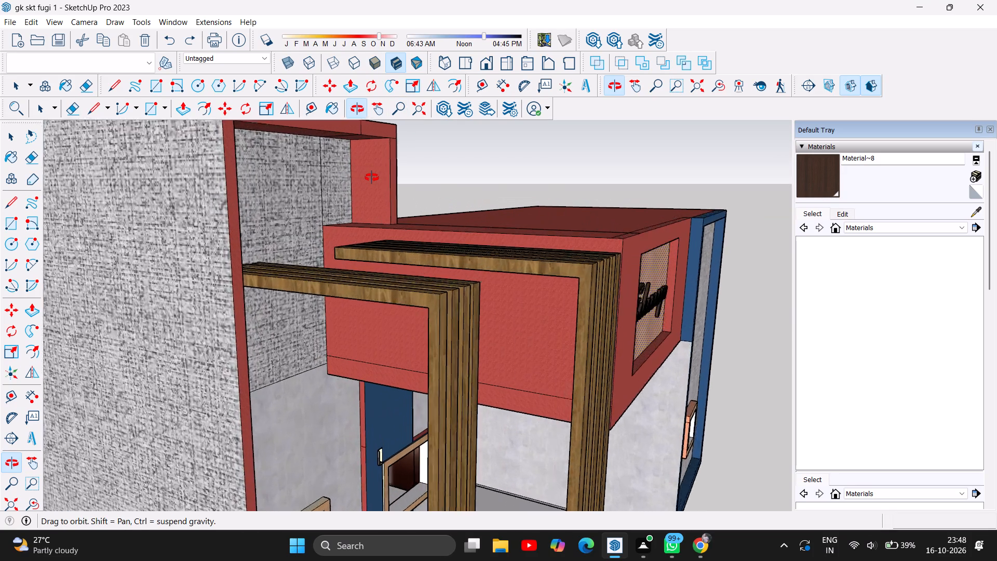
{"action": "scroll", "coordinate": [372, 178], "scroll_direction": "up", "scroll_amount": 6}
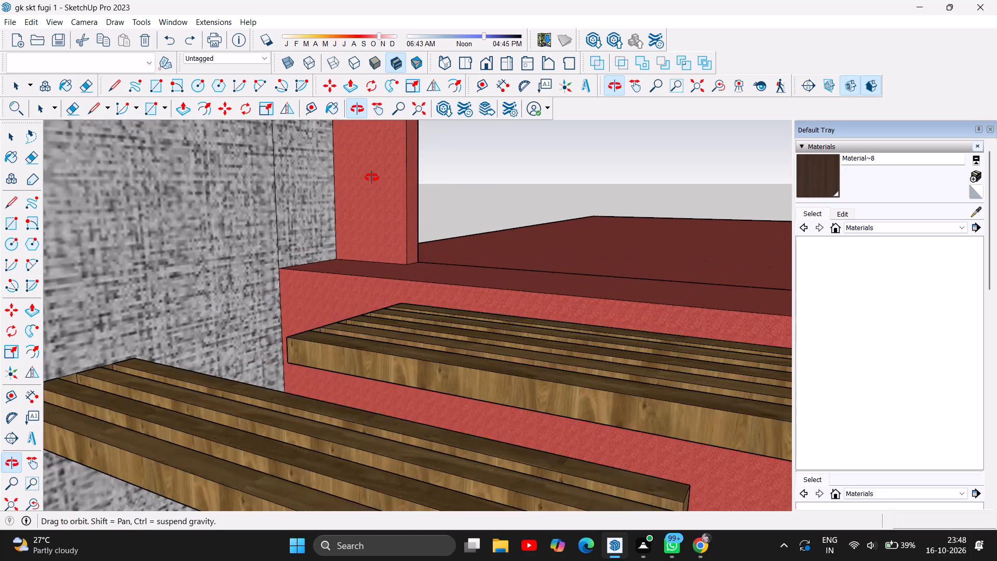
{"action": "scroll", "coordinate": [372, 178], "scroll_direction": "up", "scroll_amount": 3}
{"action": "scroll", "coordinate": [372, 178], "scroll_direction": "down", "scroll_amount": 8}
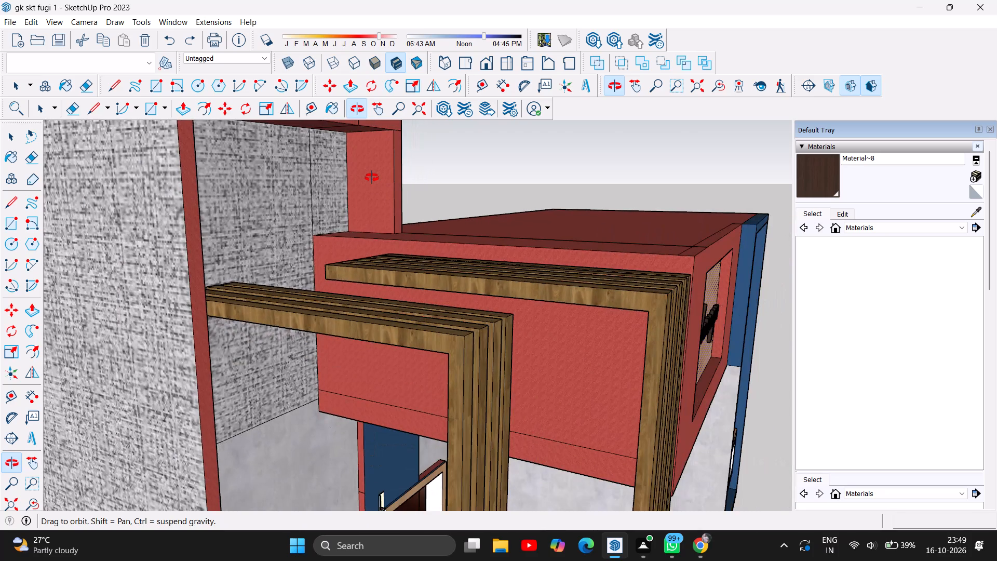
{"action": "scroll", "coordinate": [372, 178], "scroll_direction": "down", "scroll_amount": 8}
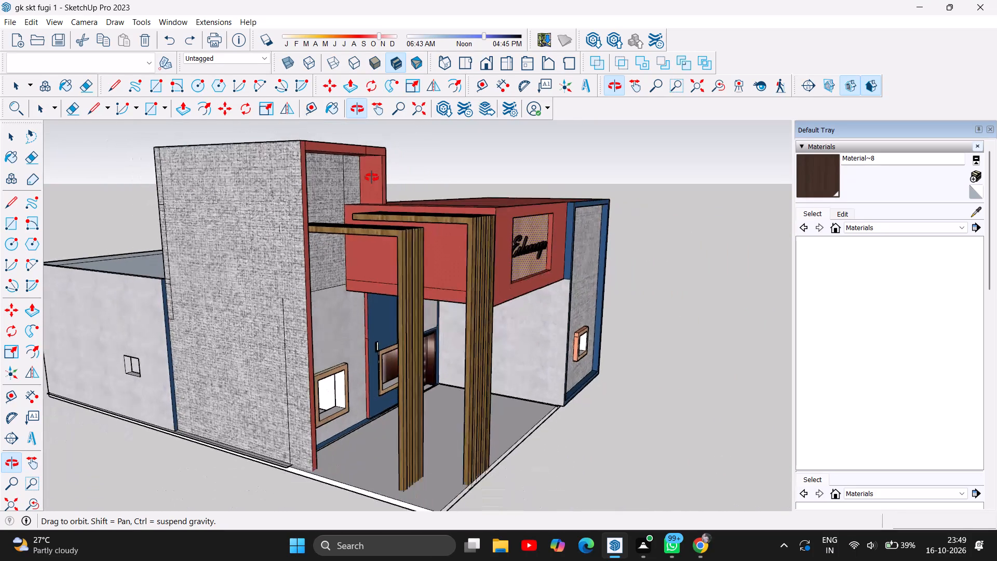
{"action": "scroll", "coordinate": [372, 178], "scroll_direction": "down", "scroll_amount": 2}
{"action": "scroll", "coordinate": [372, 178], "scroll_direction": "up", "scroll_amount": 6}
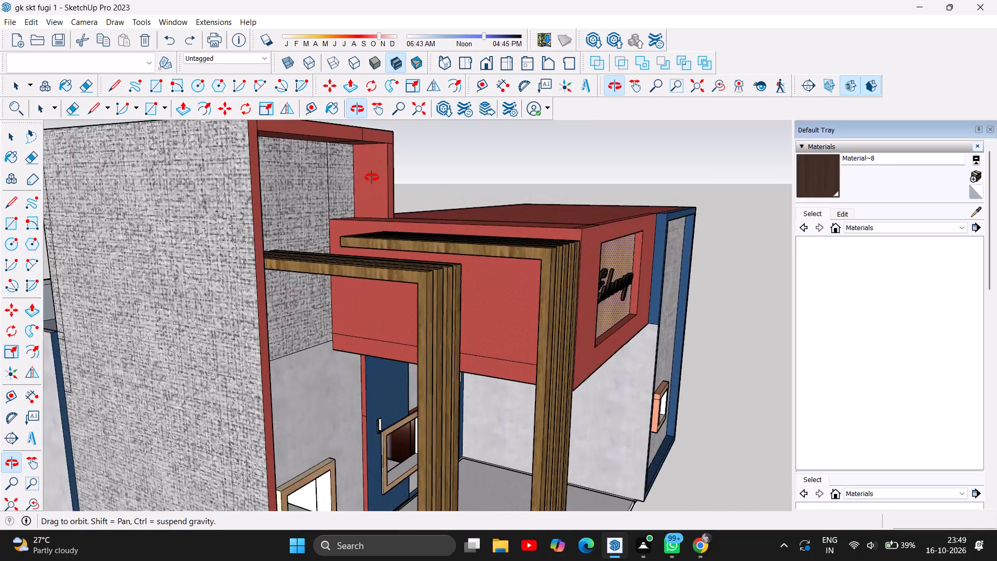
Examine up close where the red tower frame meets the roof of the signboard block, and the whole building from farther away.
{"action": "scroll", "coordinate": [372, 178], "scroll_direction": "up", "scroll_amount": 13}
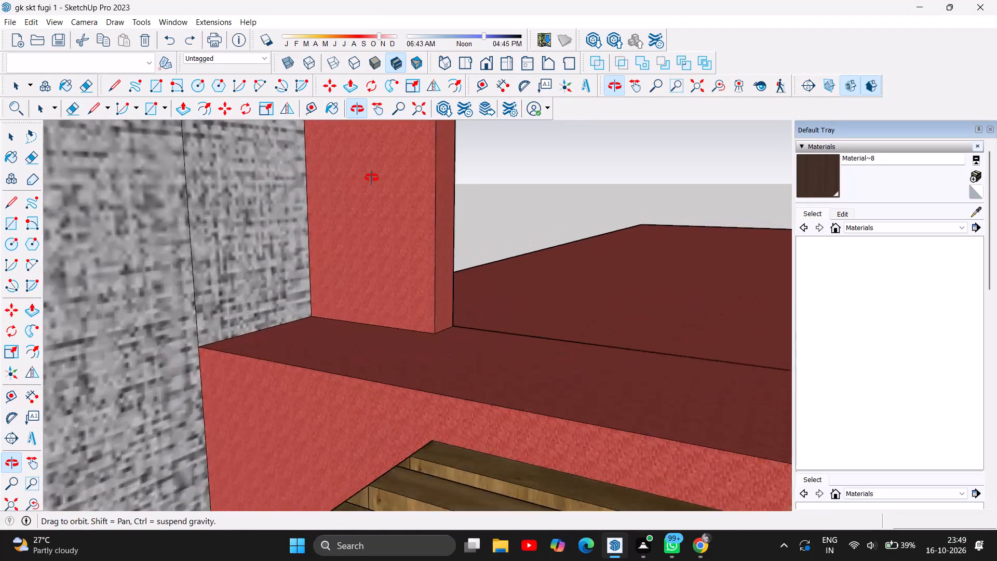
{"action": "scroll", "coordinate": [372, 178], "scroll_direction": "up", "scroll_amount": 7}
{"action": "scroll", "coordinate": [372, 178], "scroll_direction": "down", "scroll_amount": 8}
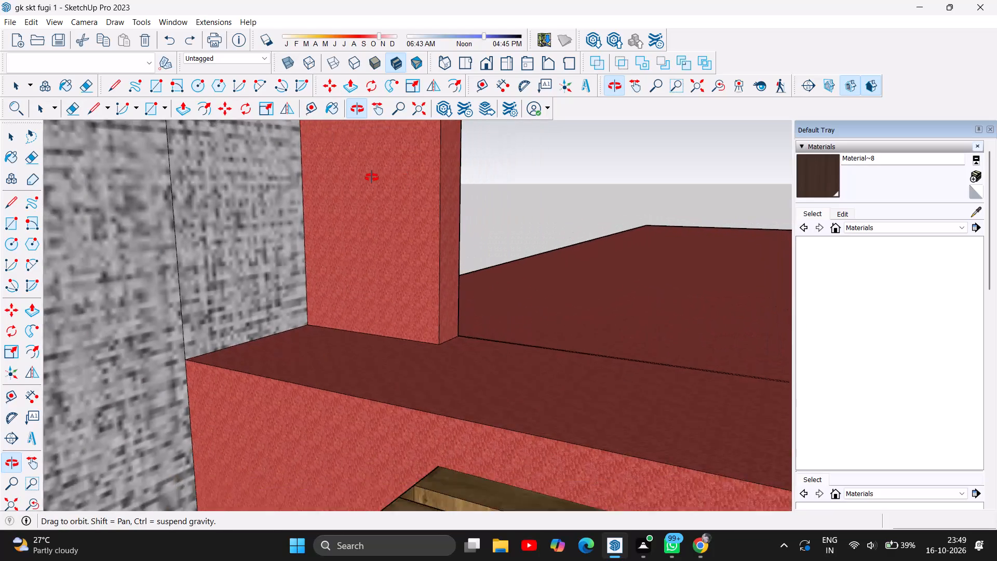
{"action": "scroll", "coordinate": [372, 178], "scroll_direction": "down", "scroll_amount": 15}
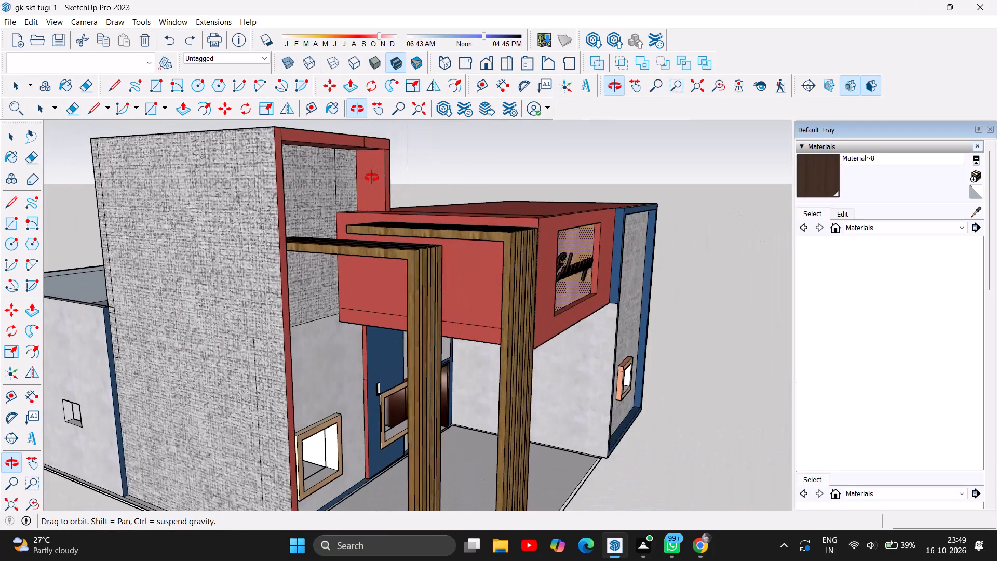
{"action": "scroll", "coordinate": [372, 178], "scroll_direction": "down", "scroll_amount": 4}
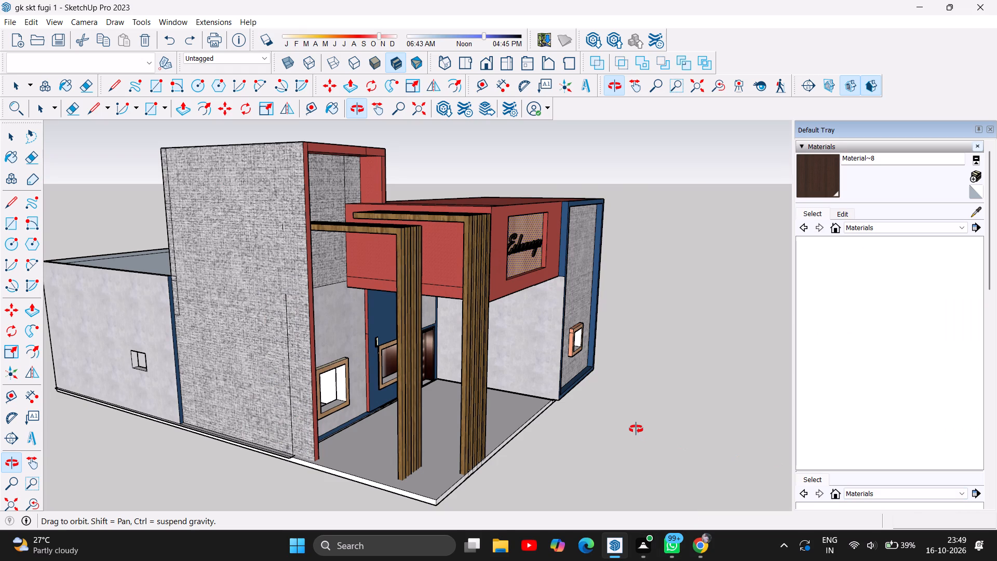
Inspect the building from its window side, from below the floor slab and straight on at the signboard front.
{"action": "left_click_drag", "start_coordinate": [636, 428], "coordinate": [276, 377]}
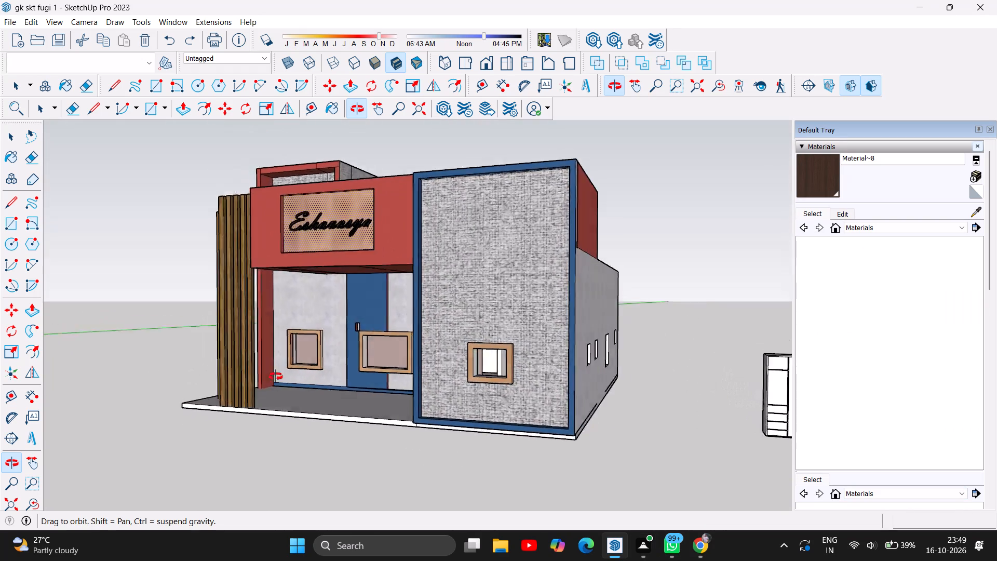
{"action": "left_click_drag", "start_coordinate": [276, 377], "coordinate": [538, 439]}
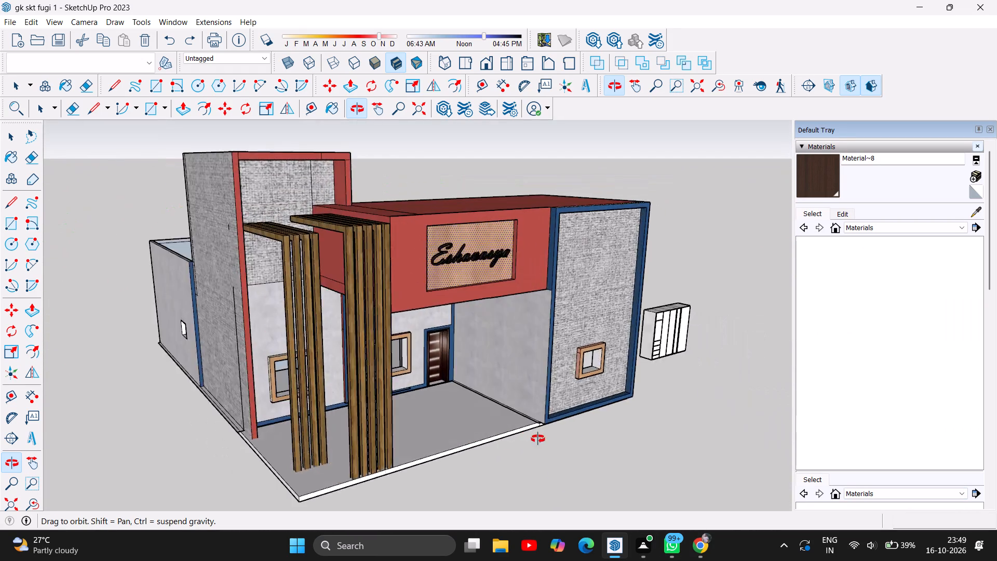
{"action": "left_click_drag", "start_coordinate": [538, 439], "coordinate": [164, 314]}
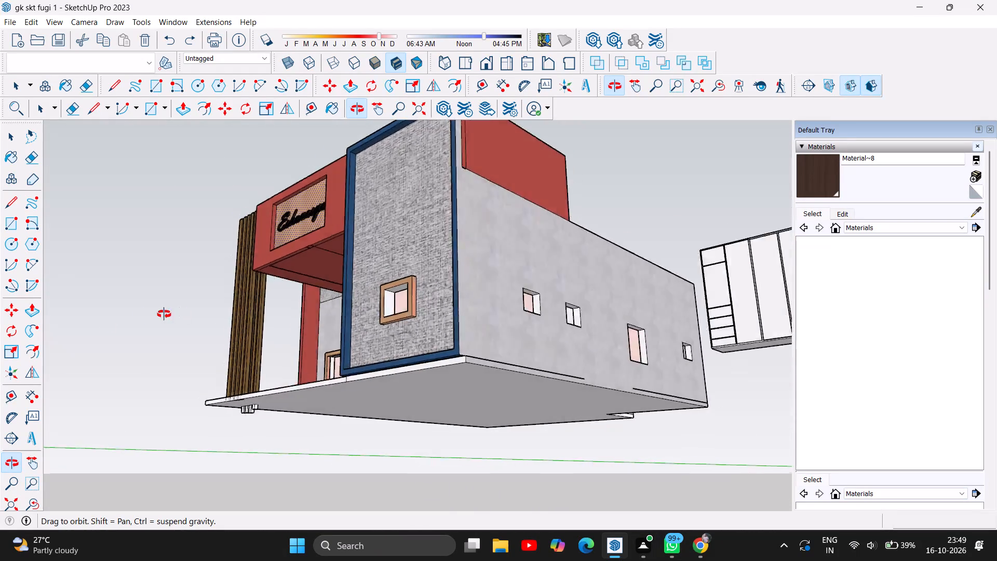
{"action": "left_click_drag", "start_coordinate": [164, 314], "coordinate": [394, 372]}
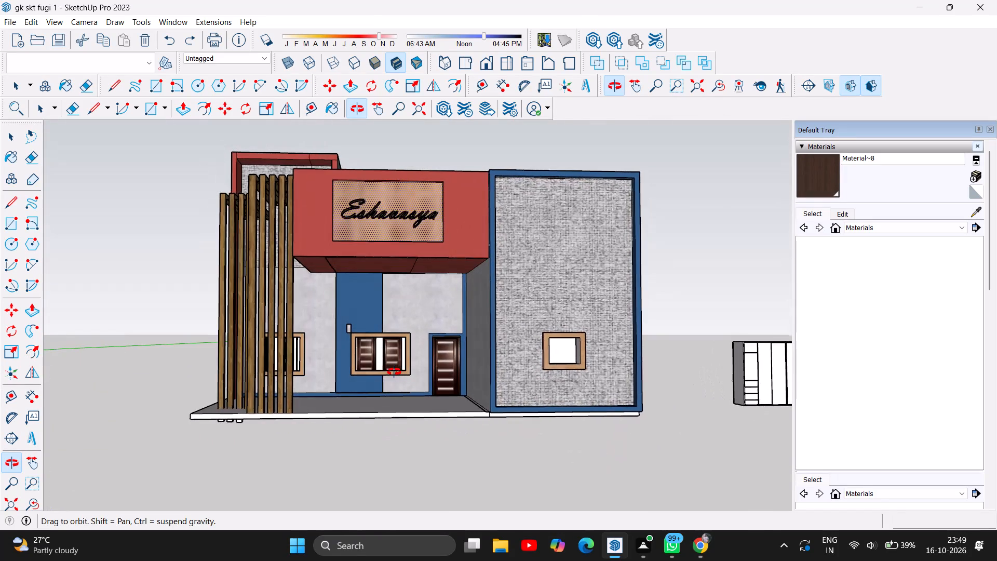
{"action": "left_click_drag", "start_coordinate": [394, 372], "coordinate": [393, 401]}
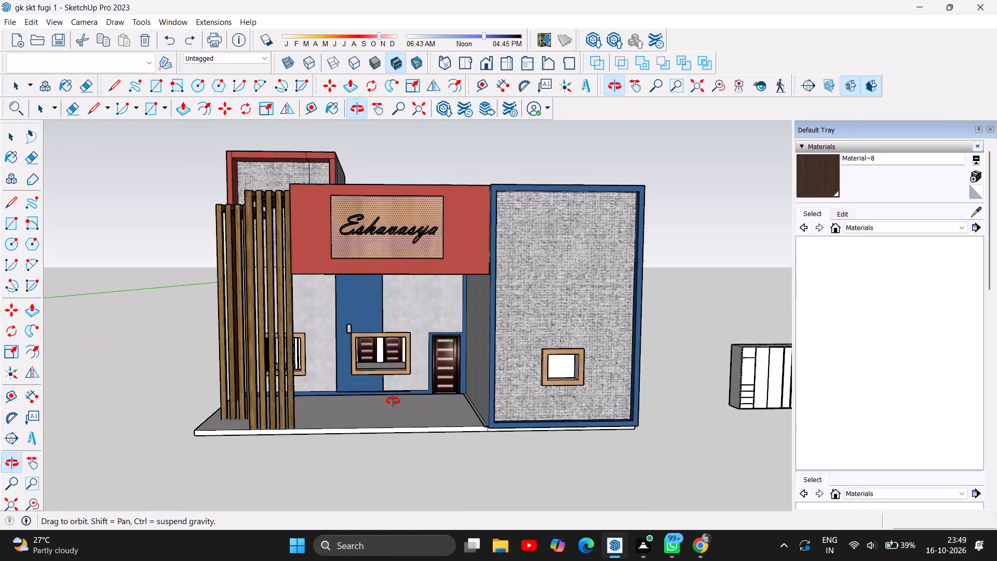
{"action": "left_click_drag", "start_coordinate": [393, 401], "coordinate": [384, 400]}
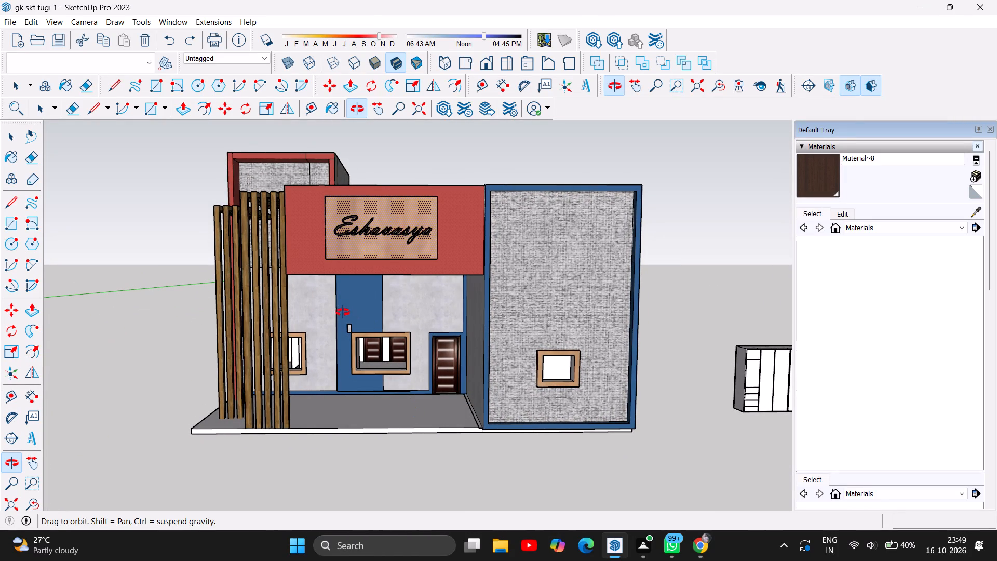
{"action": "scroll", "coordinate": [343, 326], "scroll_direction": "down", "scroll_amount": 4}
{"action": "scroll", "coordinate": [343, 326], "scroll_direction": "up", "scroll_amount": 6}
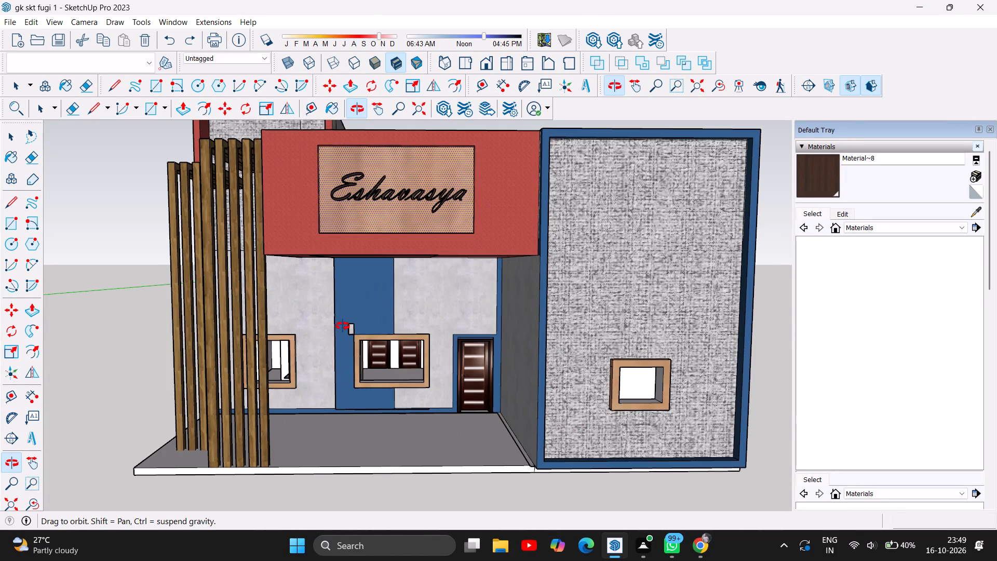
{"action": "scroll", "coordinate": [343, 326], "scroll_direction": "up", "scroll_amount": 3}
{"action": "scroll", "coordinate": [343, 326], "scroll_direction": "down", "scroll_amount": 4}
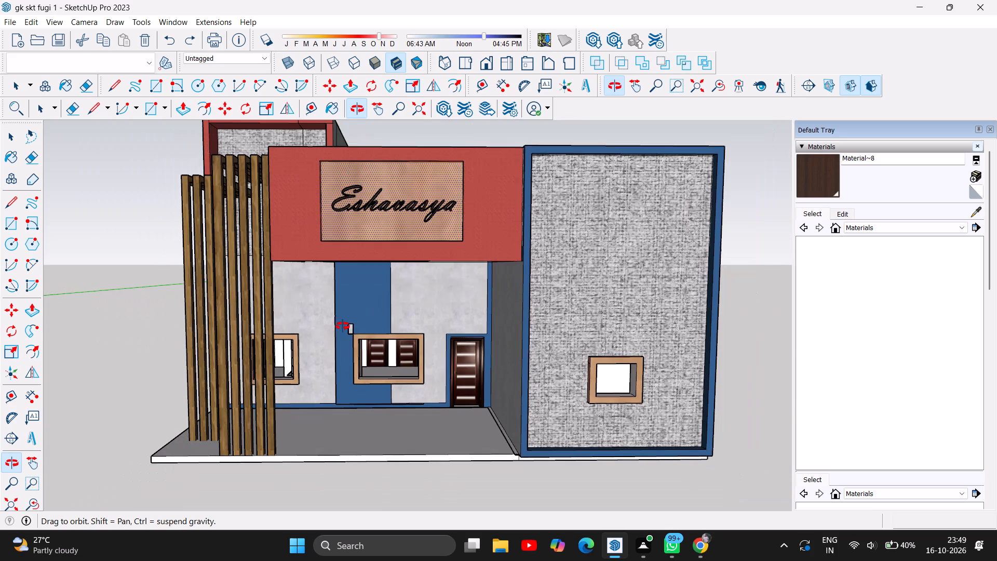
{"action": "scroll", "coordinate": [343, 326], "scroll_direction": "down", "scroll_amount": 1}
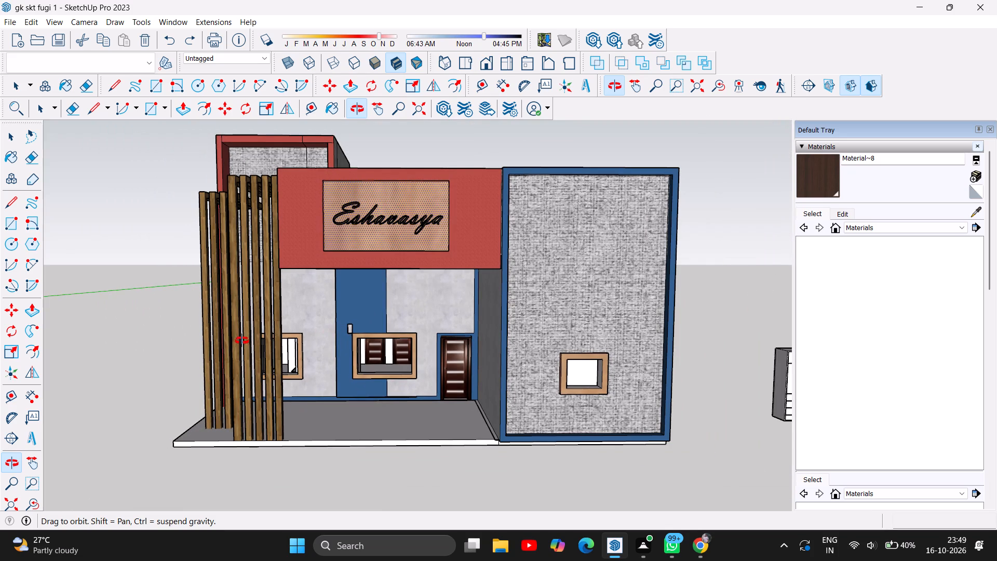
Examine the porch corner with the slat frames, textured tower and signboard block from a raised angle at varying distances.
{"action": "left_click_drag", "start_coordinate": [110, 353], "coordinate": [287, 392]}
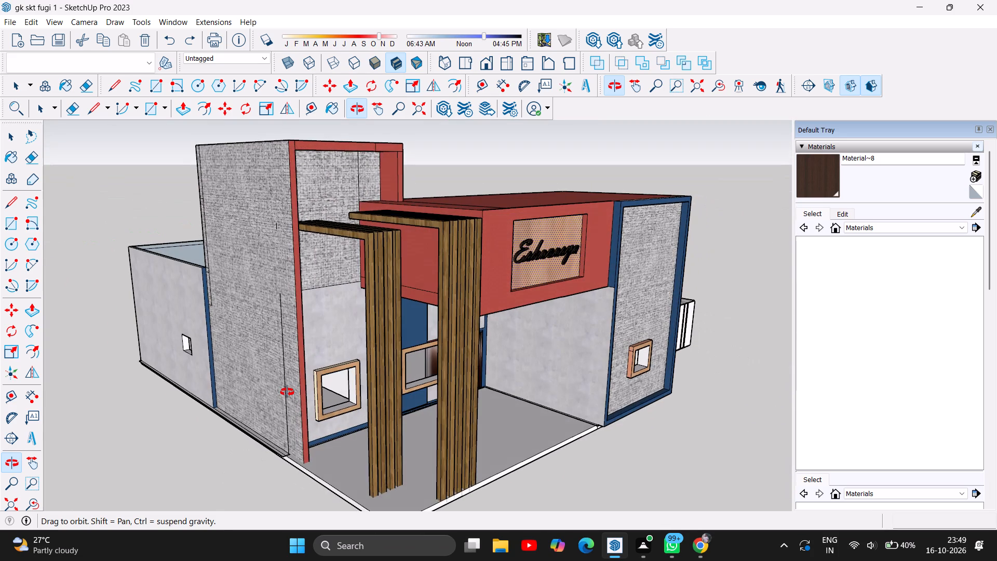
{"action": "left_click_drag", "start_coordinate": [287, 392], "coordinate": [288, 392]}
{"action": "scroll", "coordinate": [288, 392], "scroll_direction": "down", "scroll_amount": 2}
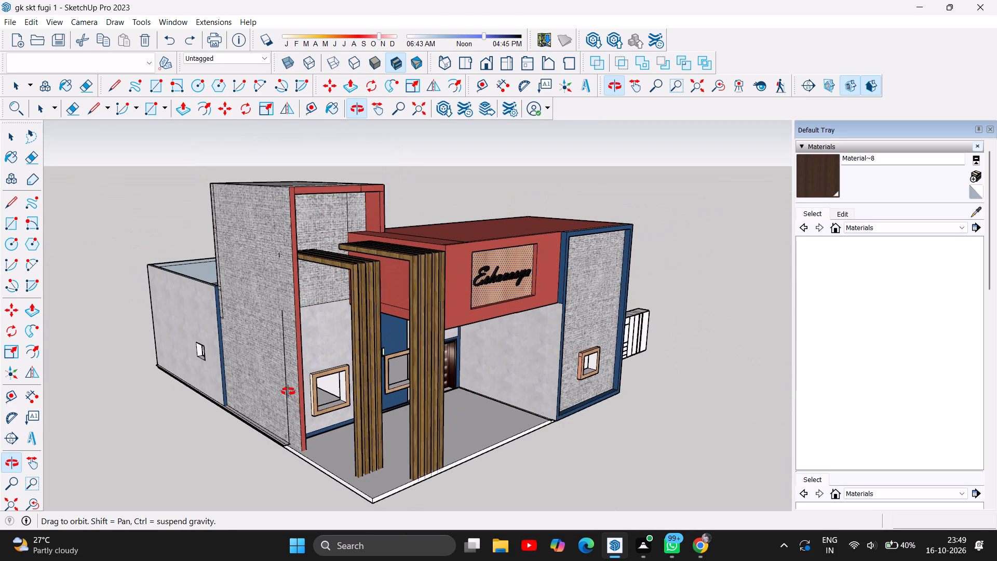
{"action": "scroll", "coordinate": [288, 392], "scroll_direction": "up", "scroll_amount": 2}
{"action": "scroll", "coordinate": [289, 391], "scroll_direction": "down", "scroll_amount": 1}
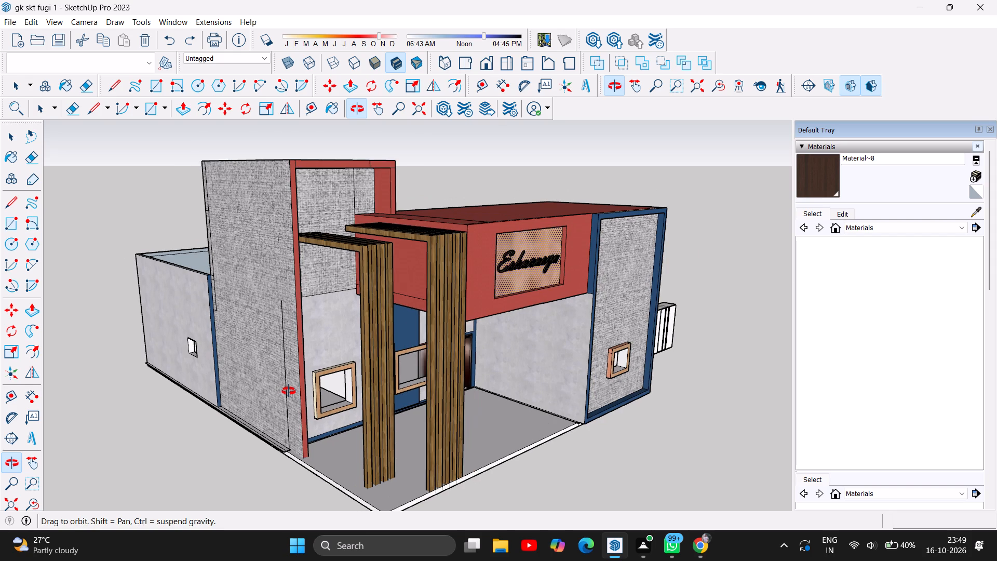
{"action": "scroll", "coordinate": [289, 391], "scroll_direction": "down", "scroll_amount": 4}
{"action": "scroll", "coordinate": [289, 391], "scroll_direction": "up", "scroll_amount": 3}
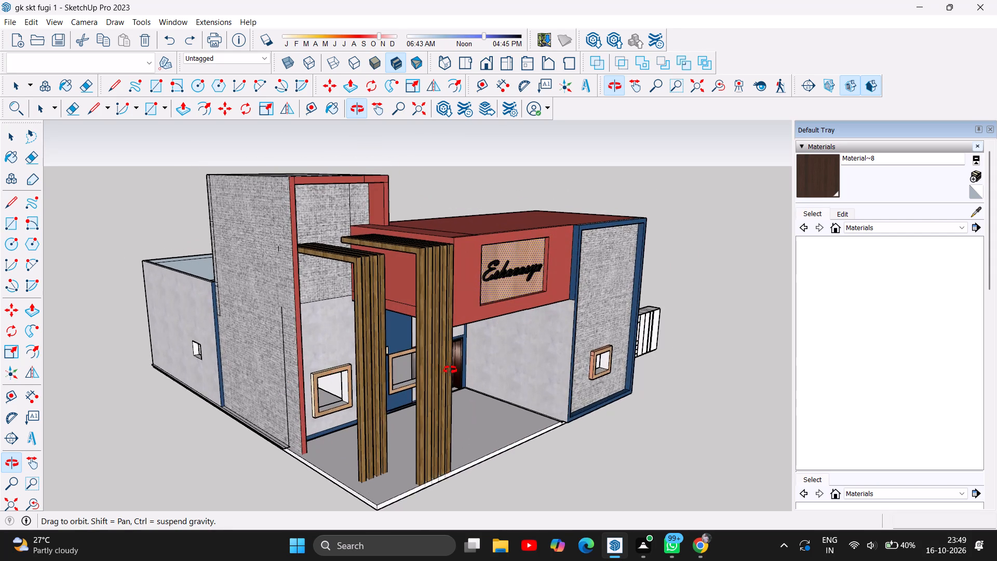
{"action": "scroll", "coordinate": [455, 372], "scroll_direction": "up", "scroll_amount": 5}
{"action": "scroll", "coordinate": [456, 372], "scroll_direction": "down", "scroll_amount": 8}
{"action": "scroll", "coordinate": [456, 372], "scroll_direction": "up", "scroll_amount": 3}
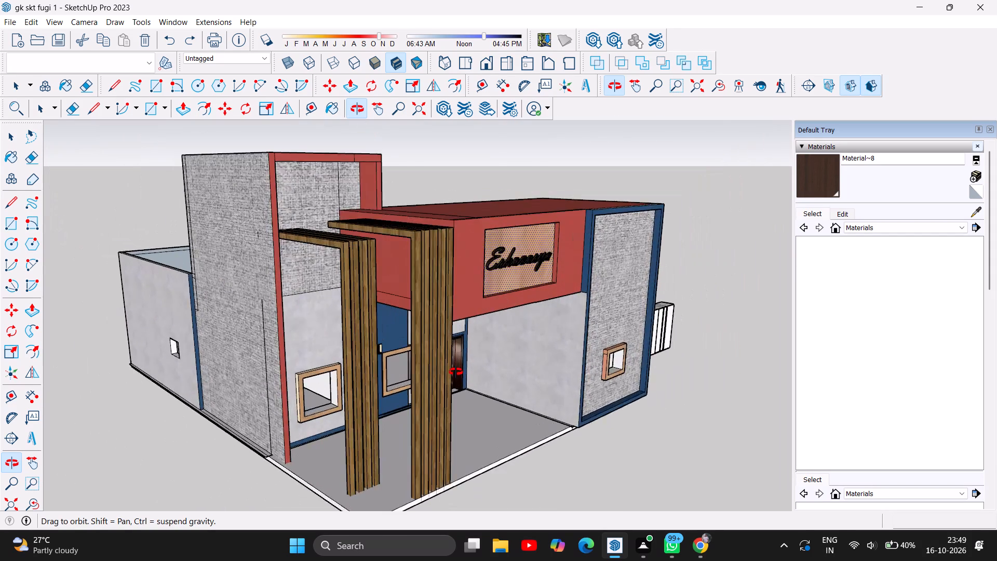
{"action": "scroll", "coordinate": [456, 372], "scroll_direction": "down", "scroll_amount": 3}
{"action": "scroll", "coordinate": [456, 372], "scroll_direction": "up", "scroll_amount": 4}
{"action": "scroll", "coordinate": [456, 372], "scroll_direction": "down", "scroll_amount": 4}
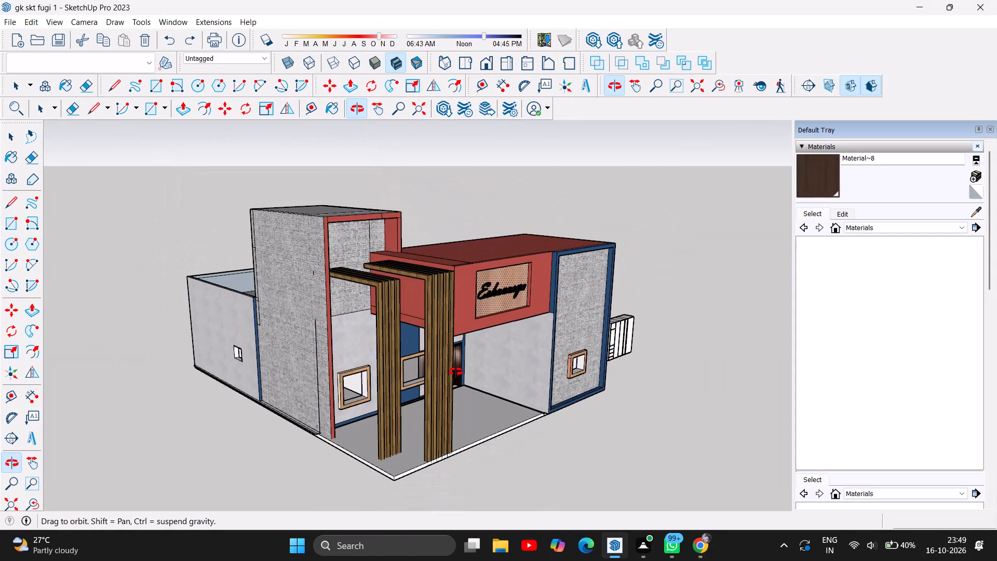
{"action": "scroll", "coordinate": [456, 372], "scroll_direction": "down", "scroll_amount": 8}
{"action": "scroll", "coordinate": [456, 372], "scroll_direction": "up", "scroll_amount": 9}
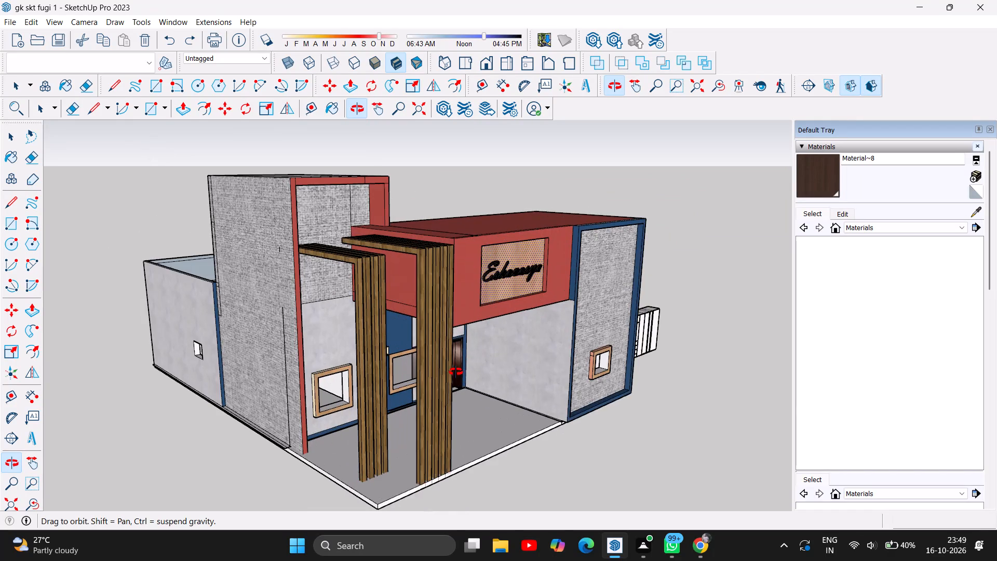
{"action": "scroll", "coordinate": [456, 372], "scroll_direction": "up", "scroll_amount": 2}
{"action": "scroll", "coordinate": [456, 372], "scroll_direction": "down", "scroll_amount": 1}
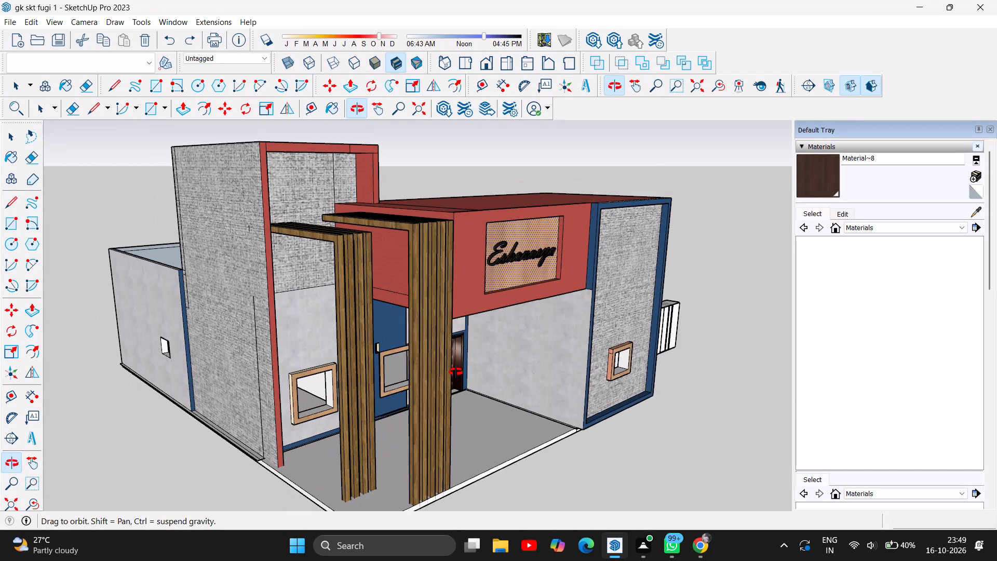
Inspect the side wall behind the wardrobe, the underside of the building, and the front and porch corner from eye level.
{"action": "left_click_drag", "start_coordinate": [682, 377], "coordinate": [172, 270]}
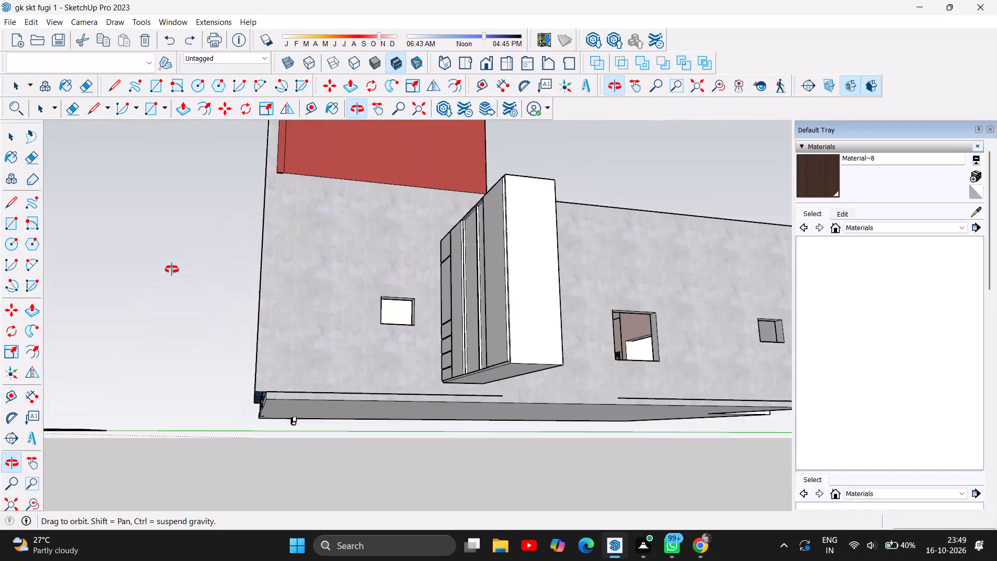
{"action": "left_click_drag", "start_coordinate": [172, 270], "coordinate": [597, 343]}
{"action": "left_click", "coordinate": [597, 343]}
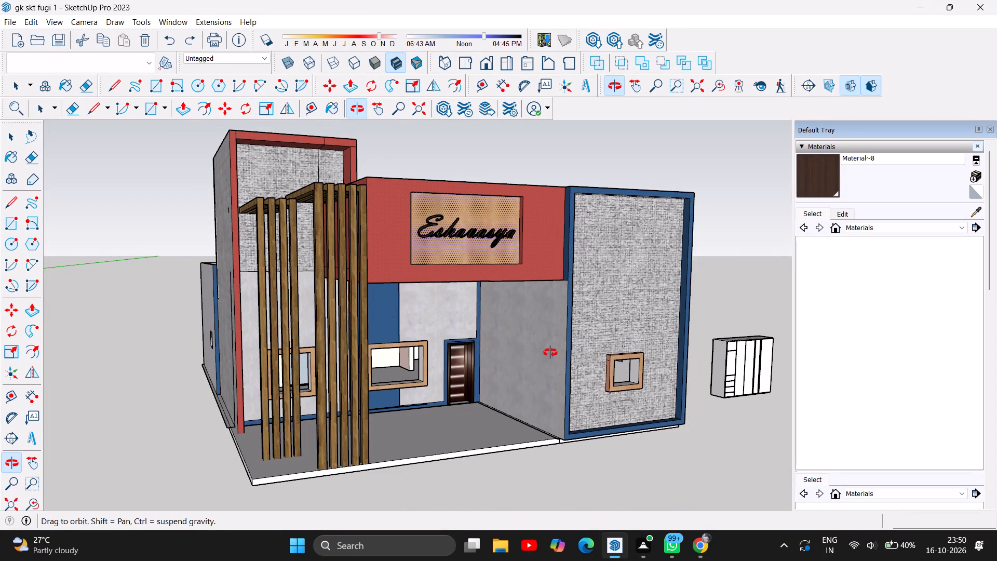
{"action": "left_click_drag", "start_coordinate": [519, 465], "coordinate": [562, 466]}
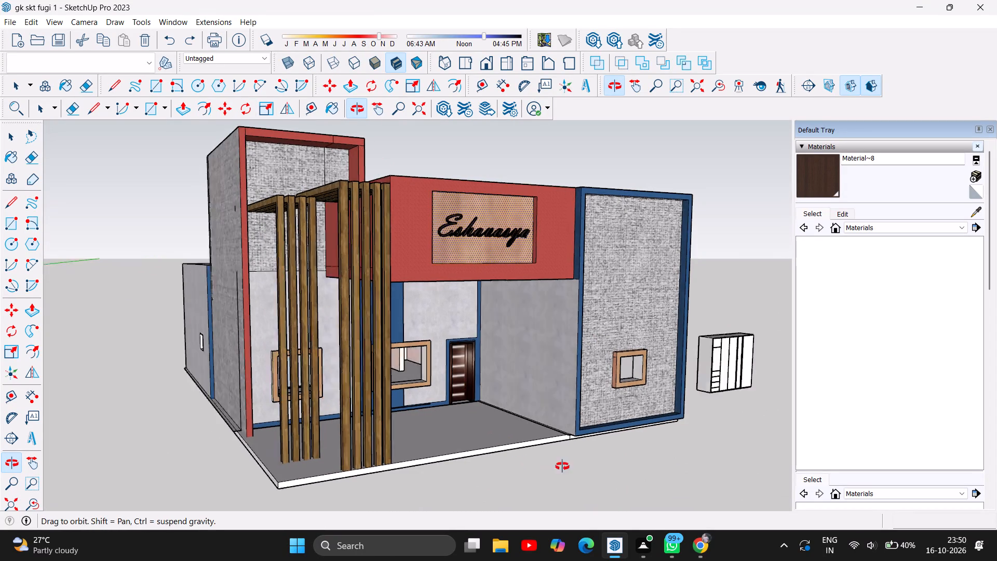
{"action": "left_click_drag", "start_coordinate": [562, 466], "coordinate": [609, 473]}
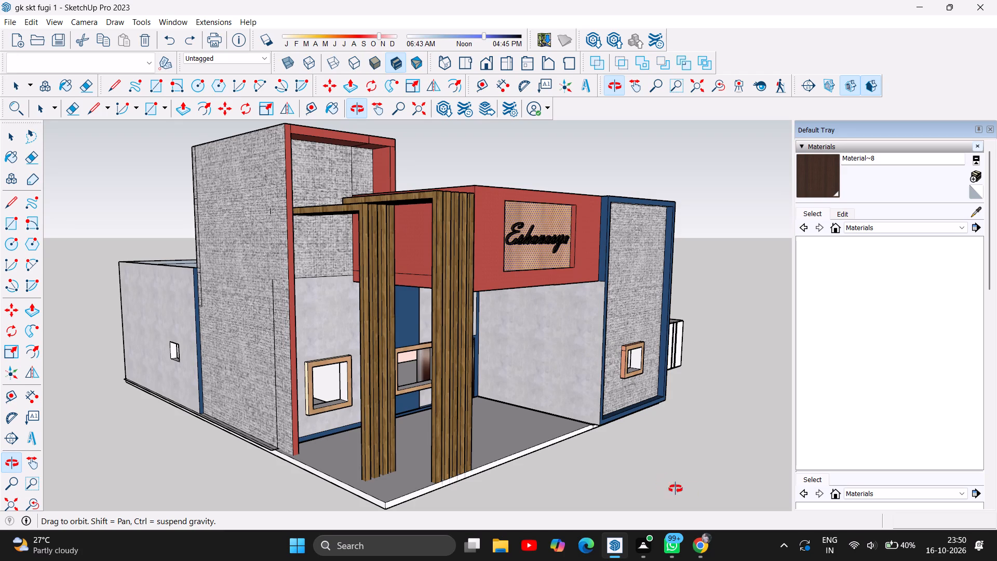
{"action": "left_click", "coordinate": [643, 419]}
{"action": "left_click_drag", "start_coordinate": [662, 424], "coordinate": [680, 415]}
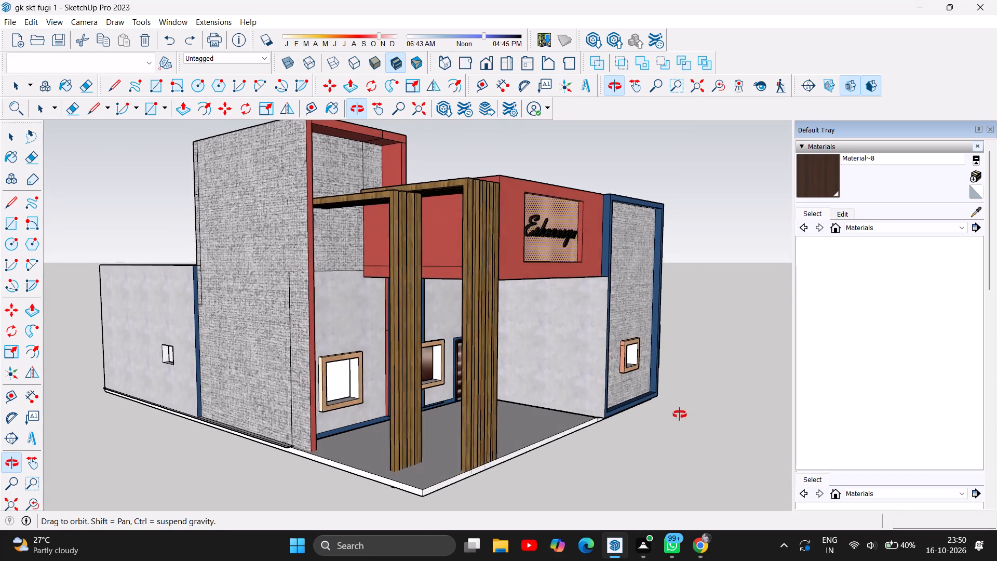
{"action": "left_click_drag", "start_coordinate": [680, 415], "coordinate": [8, 312]}
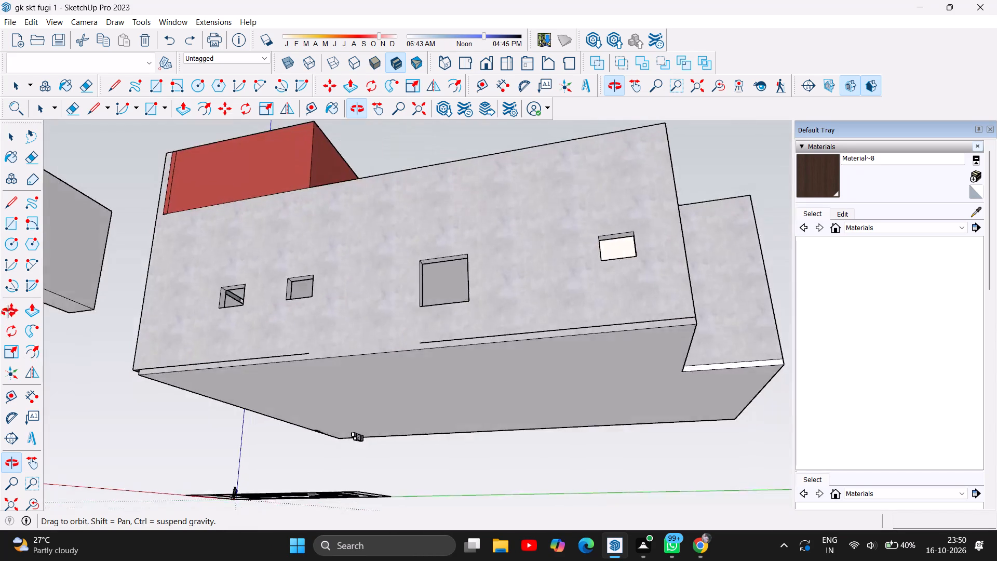
{"action": "left_click_drag", "start_coordinate": [8, 312], "coordinate": [500, 420]}
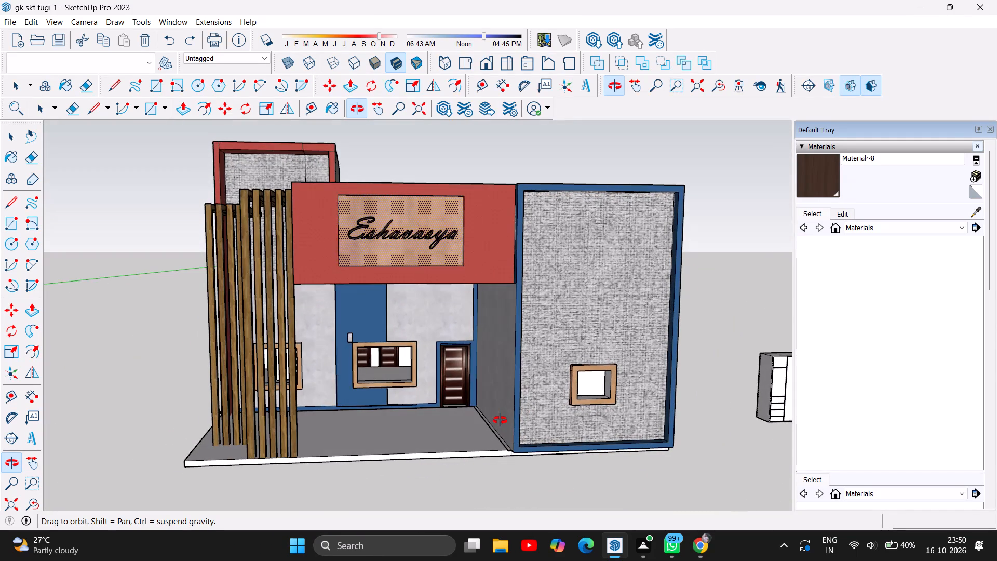
{"action": "left_click_drag", "start_coordinate": [500, 420], "coordinate": [684, 412]}
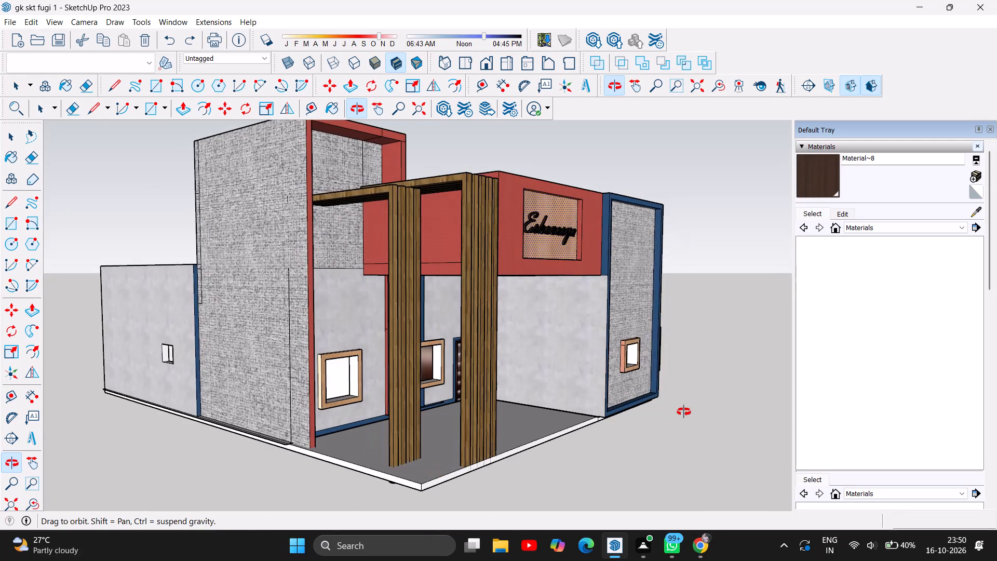
{"action": "left_click_drag", "start_coordinate": [684, 412], "coordinate": [638, 423]}
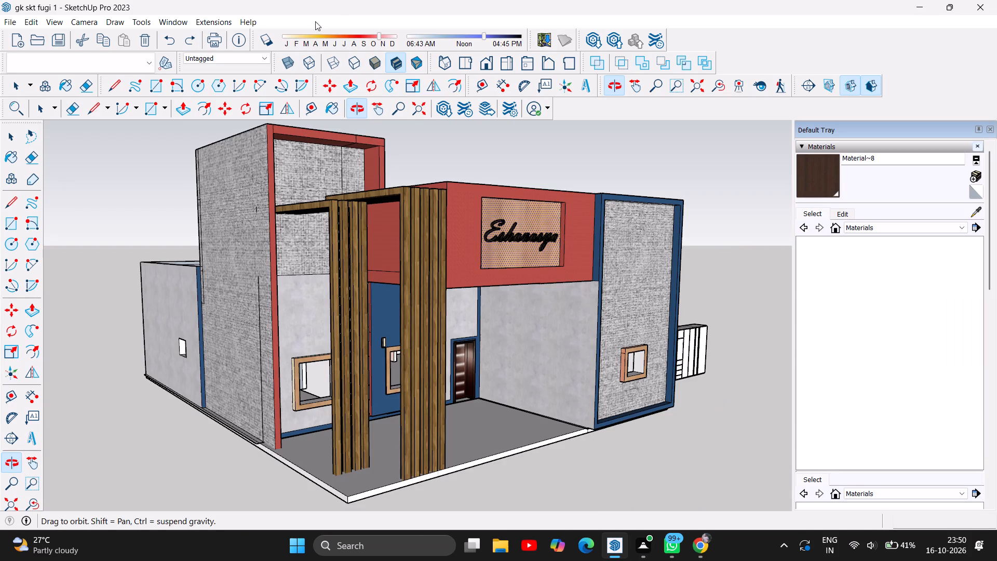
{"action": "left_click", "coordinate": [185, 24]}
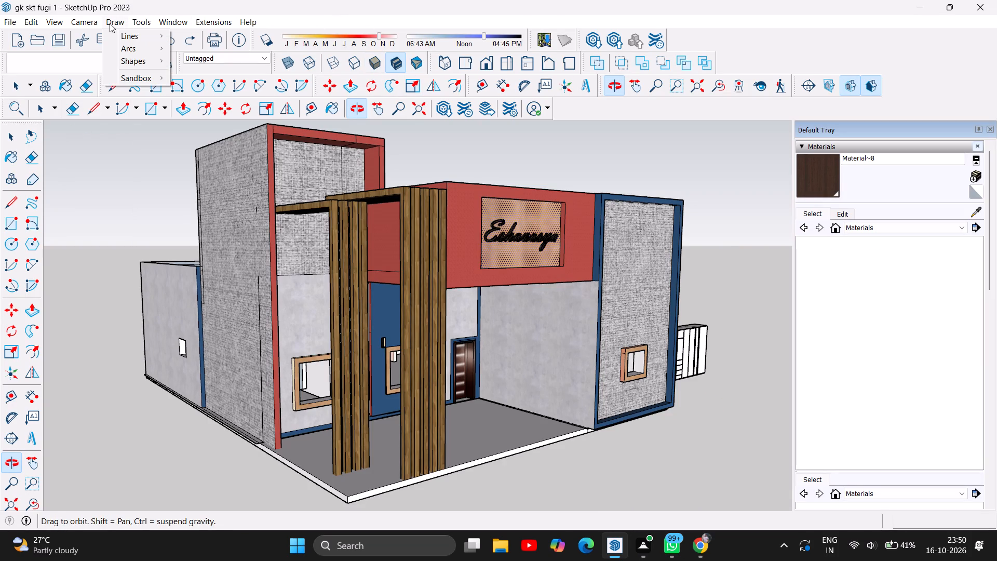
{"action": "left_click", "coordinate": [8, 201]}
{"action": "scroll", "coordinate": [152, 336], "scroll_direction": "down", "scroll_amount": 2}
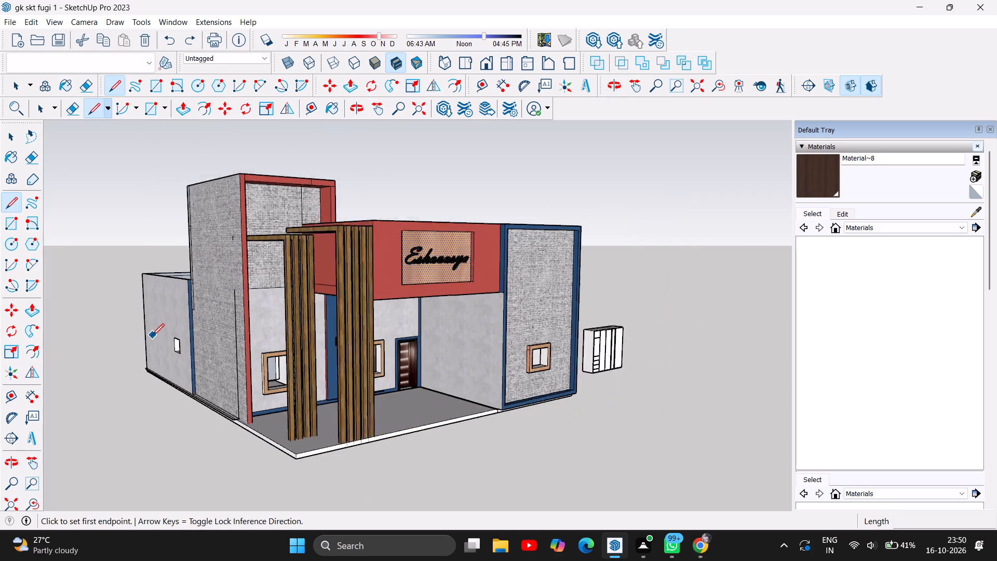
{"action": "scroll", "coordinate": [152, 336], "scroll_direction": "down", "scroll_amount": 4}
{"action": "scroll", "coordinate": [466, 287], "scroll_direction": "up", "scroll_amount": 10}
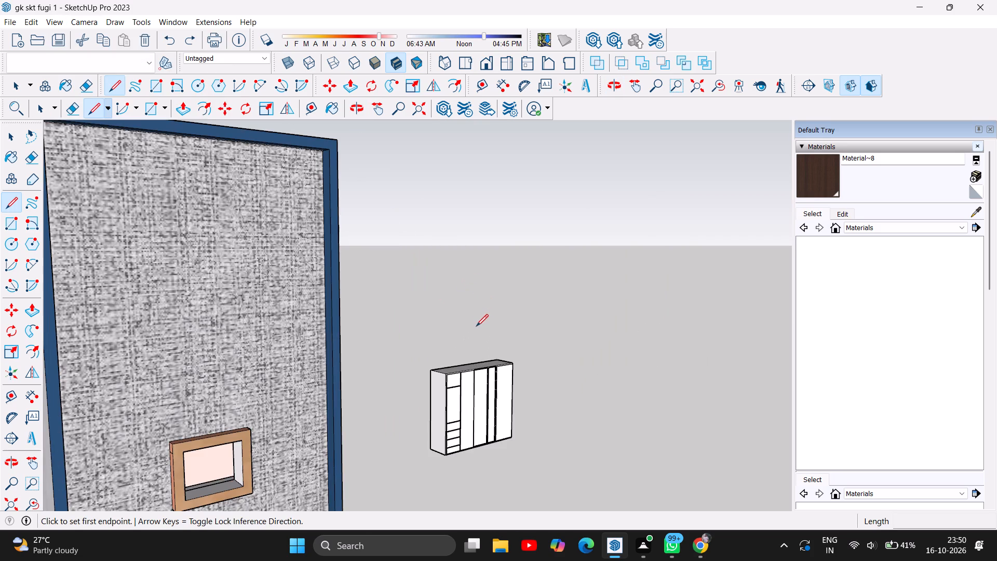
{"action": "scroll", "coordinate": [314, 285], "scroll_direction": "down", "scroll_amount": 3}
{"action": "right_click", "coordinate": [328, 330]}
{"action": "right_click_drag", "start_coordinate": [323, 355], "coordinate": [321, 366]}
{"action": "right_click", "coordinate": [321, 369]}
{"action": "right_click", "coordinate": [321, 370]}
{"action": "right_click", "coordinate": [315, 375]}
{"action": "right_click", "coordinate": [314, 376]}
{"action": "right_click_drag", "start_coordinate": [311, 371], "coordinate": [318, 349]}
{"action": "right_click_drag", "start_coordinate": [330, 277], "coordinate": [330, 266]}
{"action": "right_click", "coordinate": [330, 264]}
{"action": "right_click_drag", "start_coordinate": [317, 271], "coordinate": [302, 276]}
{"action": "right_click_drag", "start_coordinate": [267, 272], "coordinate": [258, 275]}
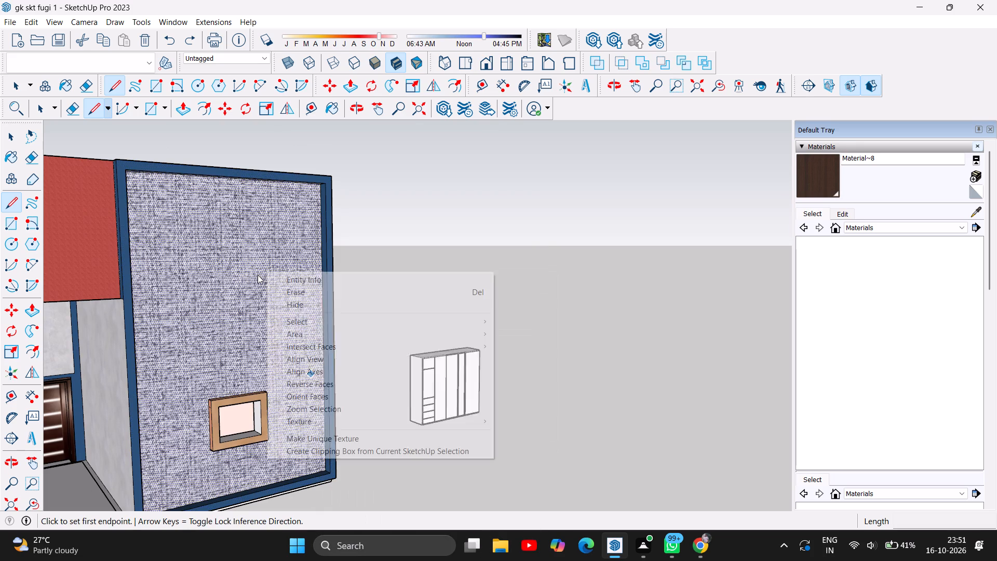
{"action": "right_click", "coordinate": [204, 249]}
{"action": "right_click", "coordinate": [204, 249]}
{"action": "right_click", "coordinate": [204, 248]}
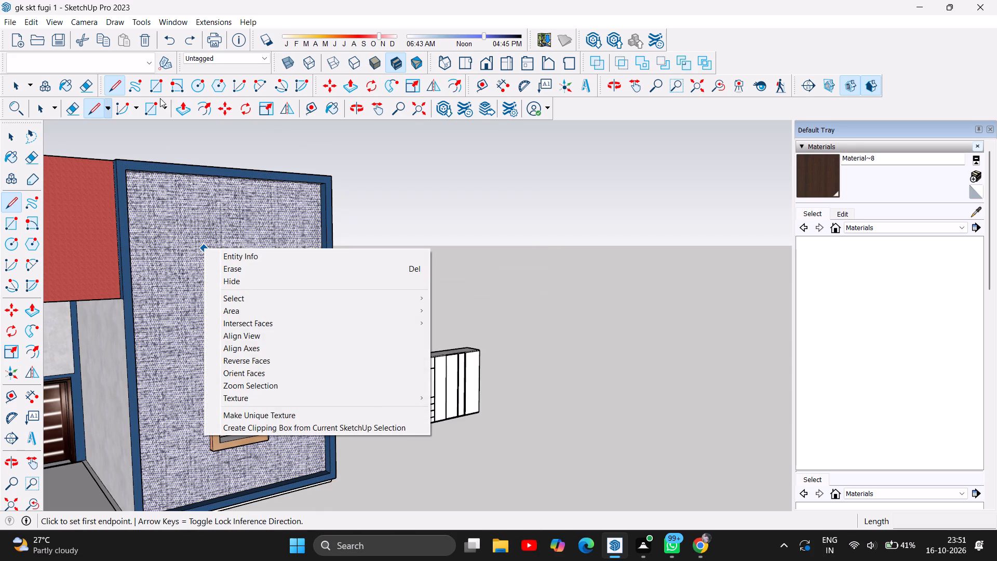
Draw a circle of about 1' 8 13/16" radius on the upper part of the textured tower wall.
{"action": "left_click", "coordinate": [199, 85]}
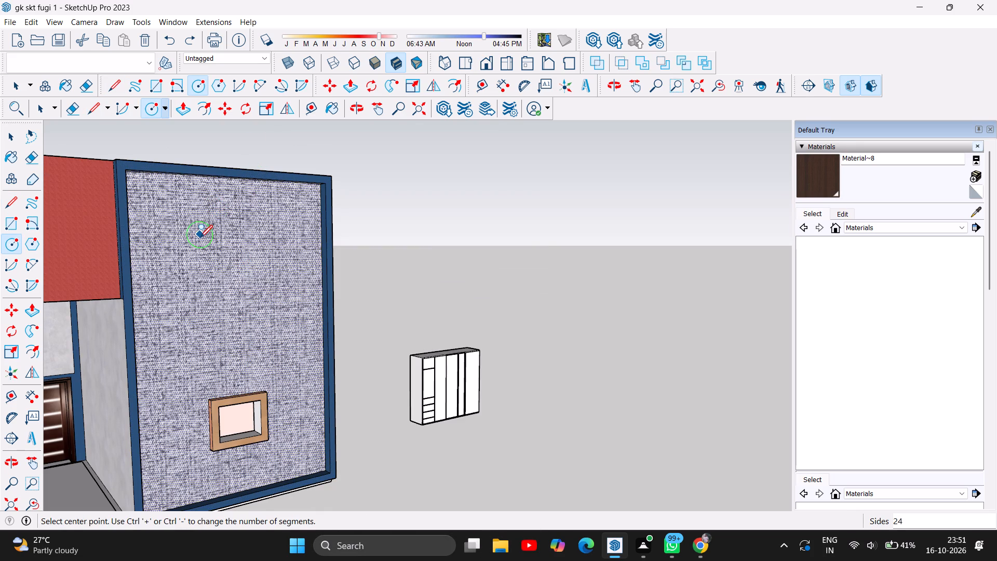
{"action": "left_click", "coordinate": [200, 237]}
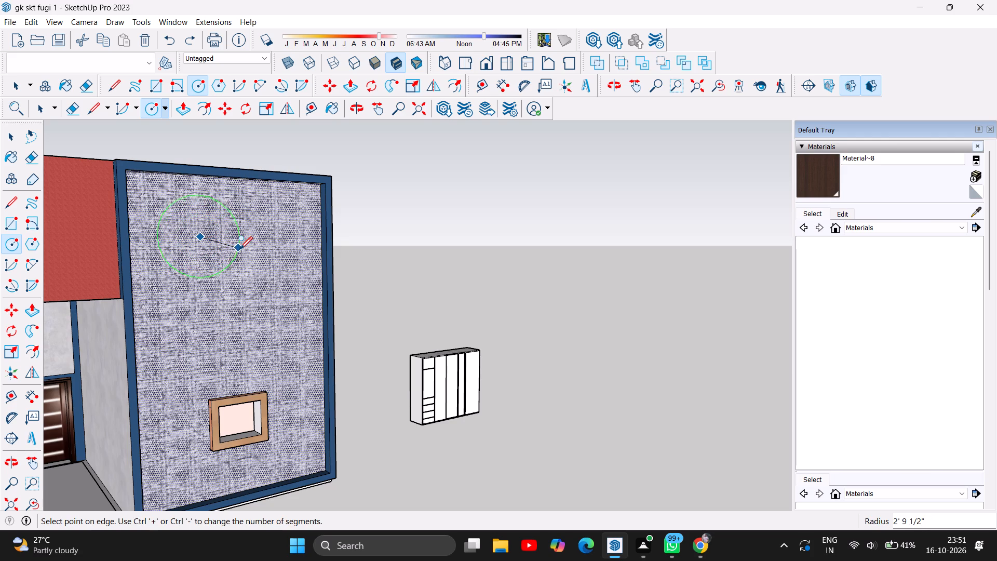
{"action": "left_click", "coordinate": [226, 240]}
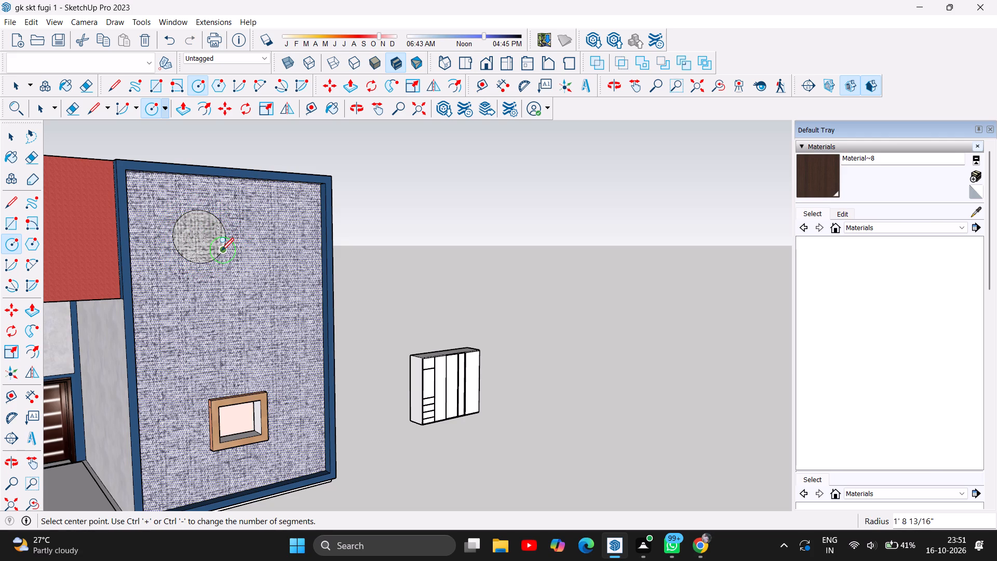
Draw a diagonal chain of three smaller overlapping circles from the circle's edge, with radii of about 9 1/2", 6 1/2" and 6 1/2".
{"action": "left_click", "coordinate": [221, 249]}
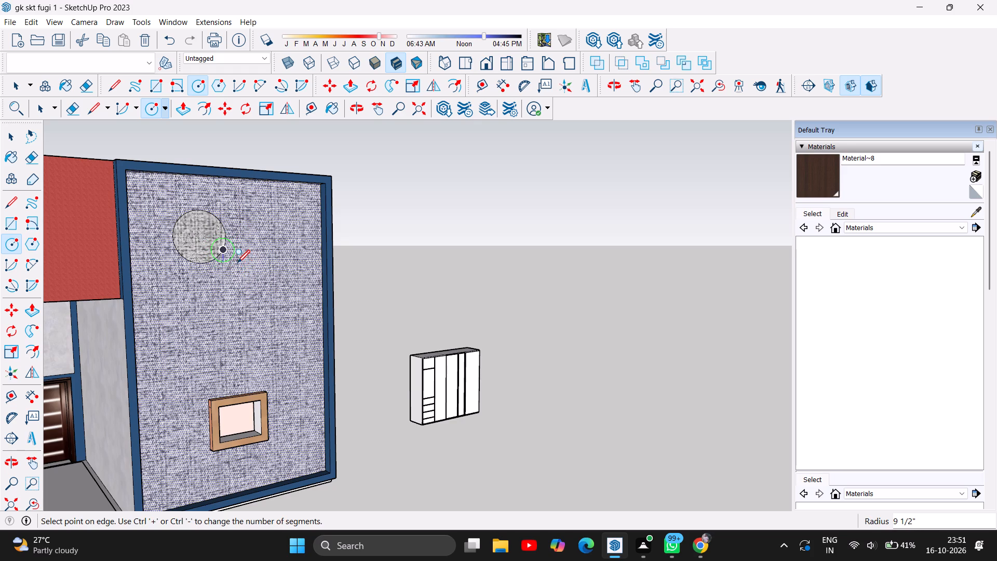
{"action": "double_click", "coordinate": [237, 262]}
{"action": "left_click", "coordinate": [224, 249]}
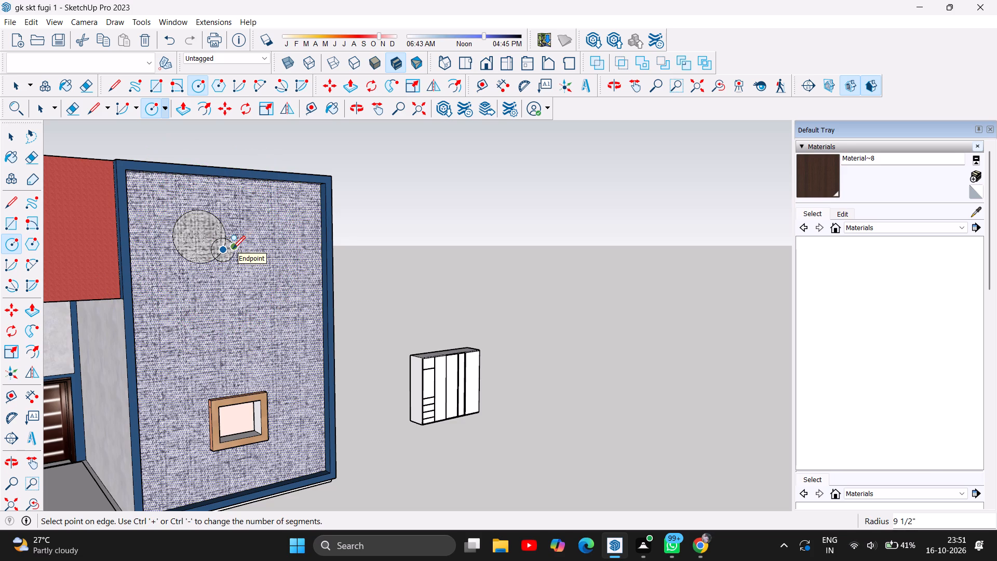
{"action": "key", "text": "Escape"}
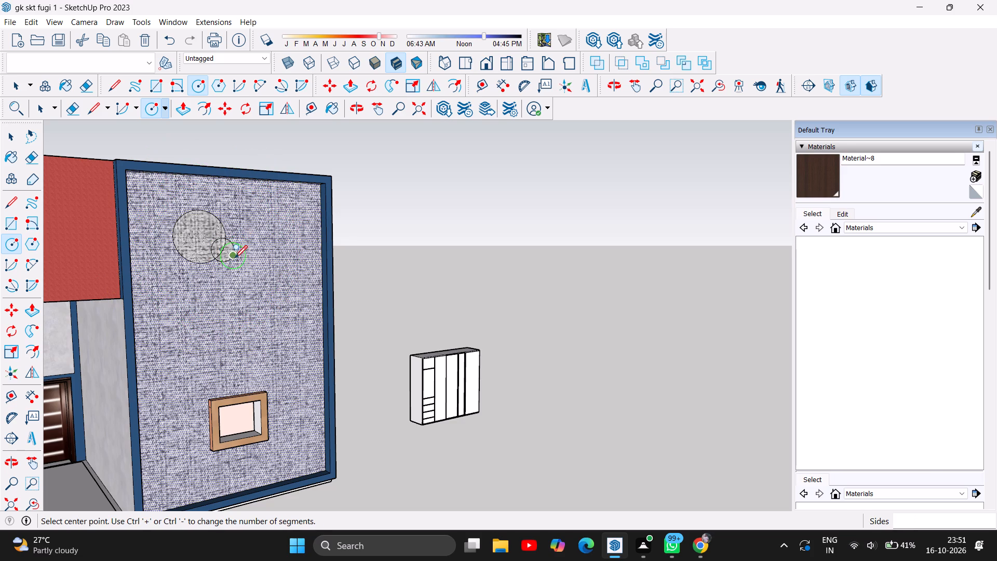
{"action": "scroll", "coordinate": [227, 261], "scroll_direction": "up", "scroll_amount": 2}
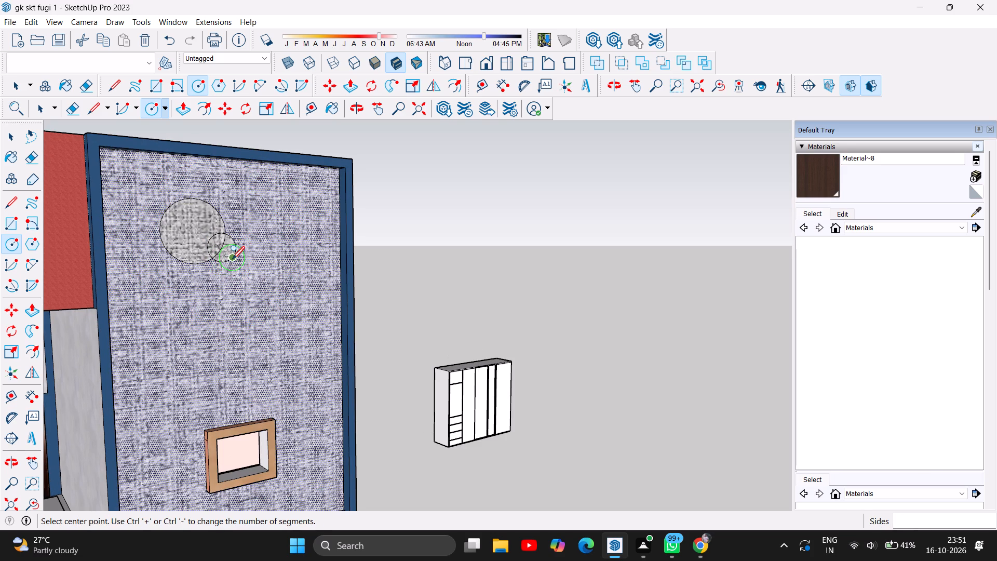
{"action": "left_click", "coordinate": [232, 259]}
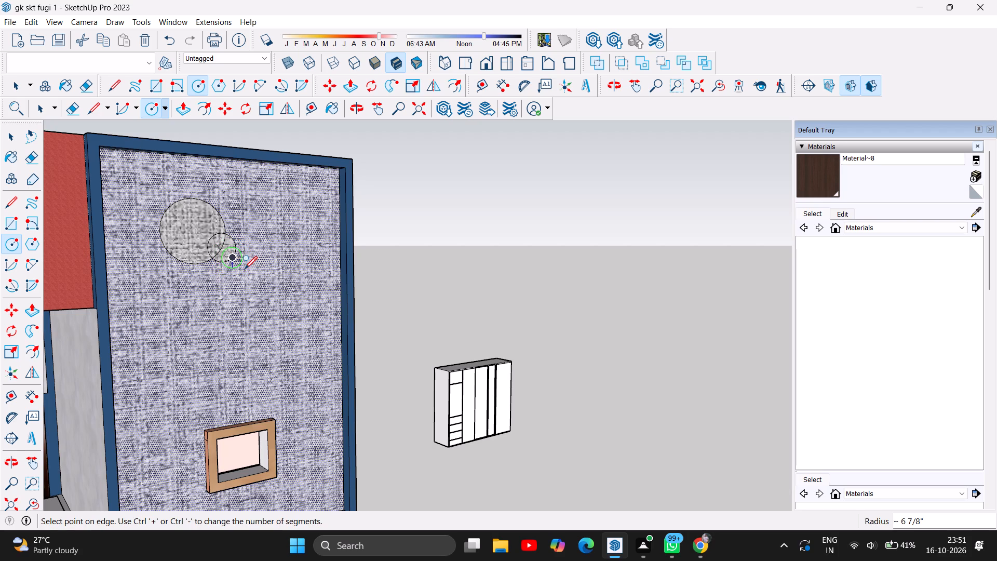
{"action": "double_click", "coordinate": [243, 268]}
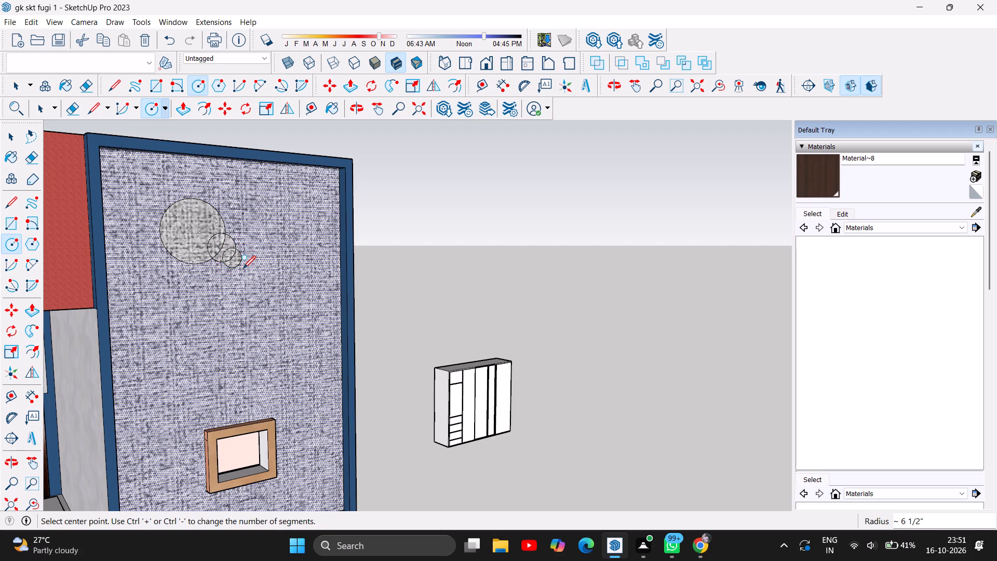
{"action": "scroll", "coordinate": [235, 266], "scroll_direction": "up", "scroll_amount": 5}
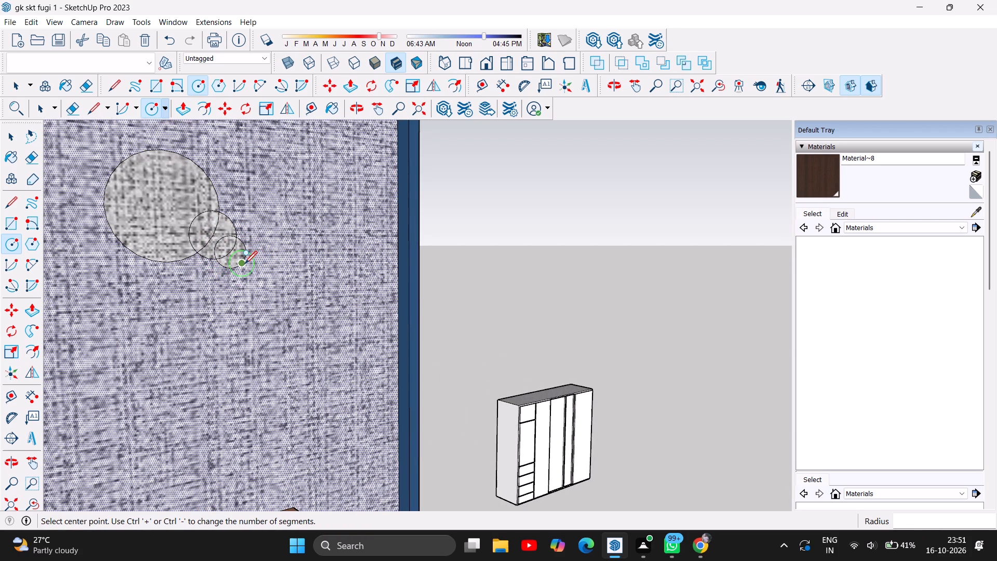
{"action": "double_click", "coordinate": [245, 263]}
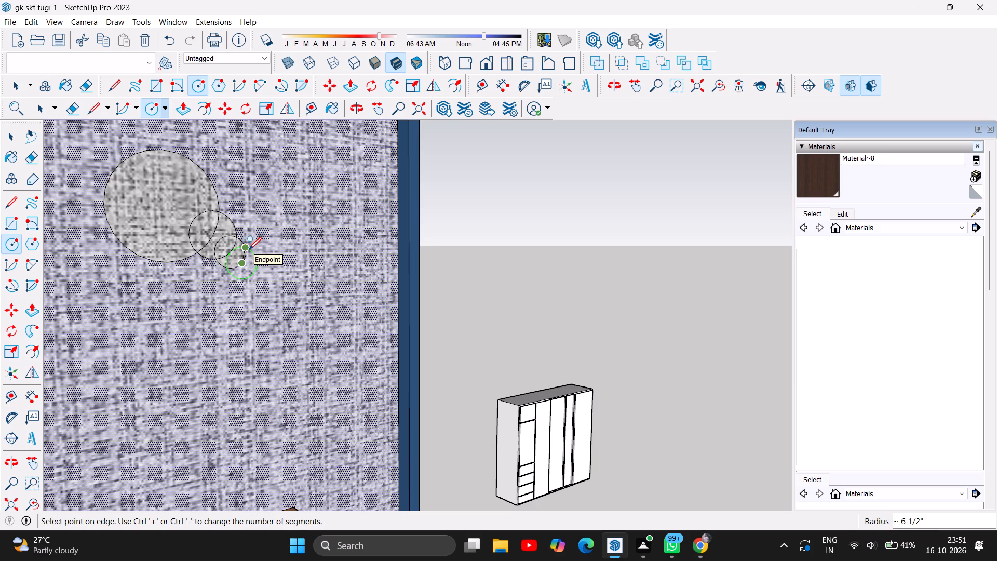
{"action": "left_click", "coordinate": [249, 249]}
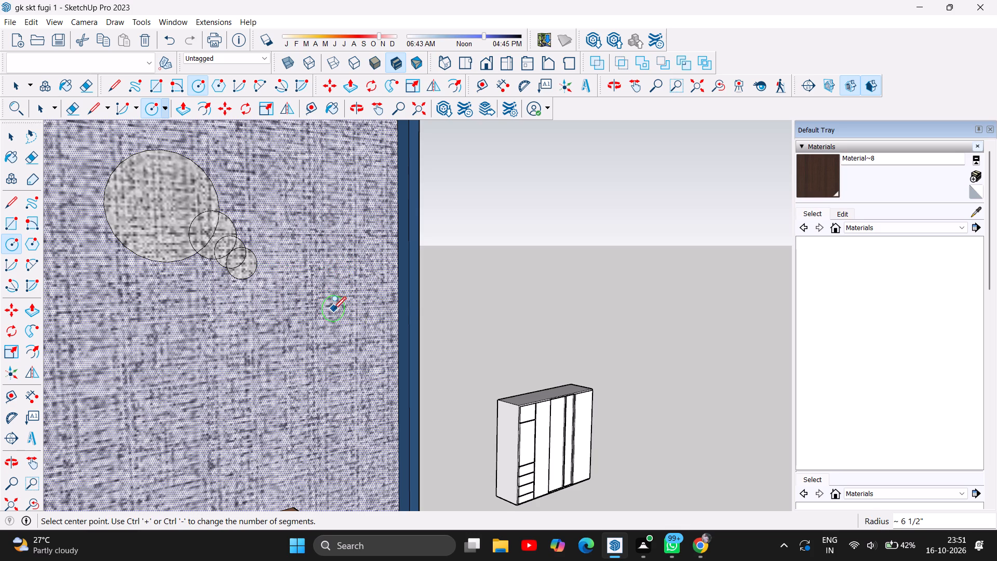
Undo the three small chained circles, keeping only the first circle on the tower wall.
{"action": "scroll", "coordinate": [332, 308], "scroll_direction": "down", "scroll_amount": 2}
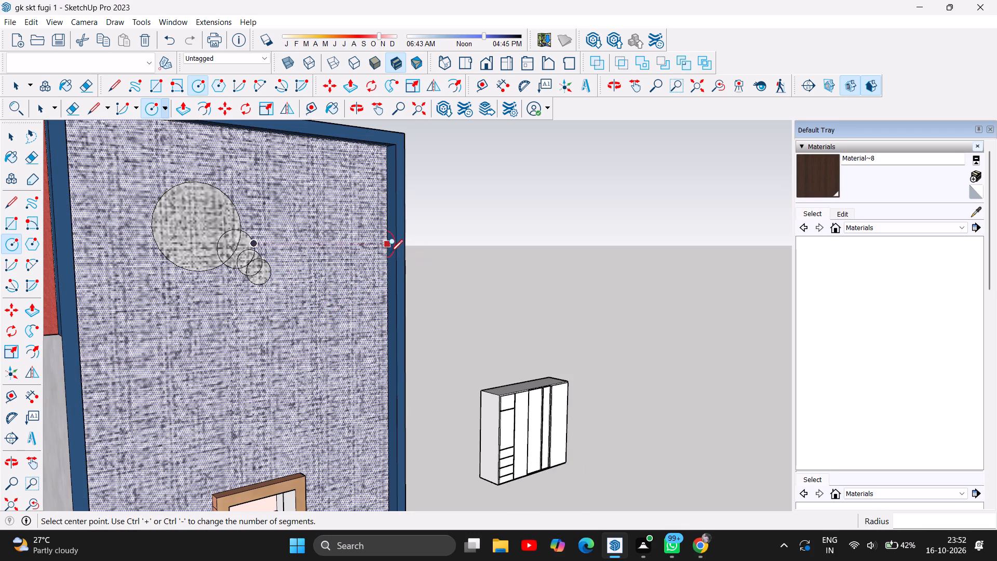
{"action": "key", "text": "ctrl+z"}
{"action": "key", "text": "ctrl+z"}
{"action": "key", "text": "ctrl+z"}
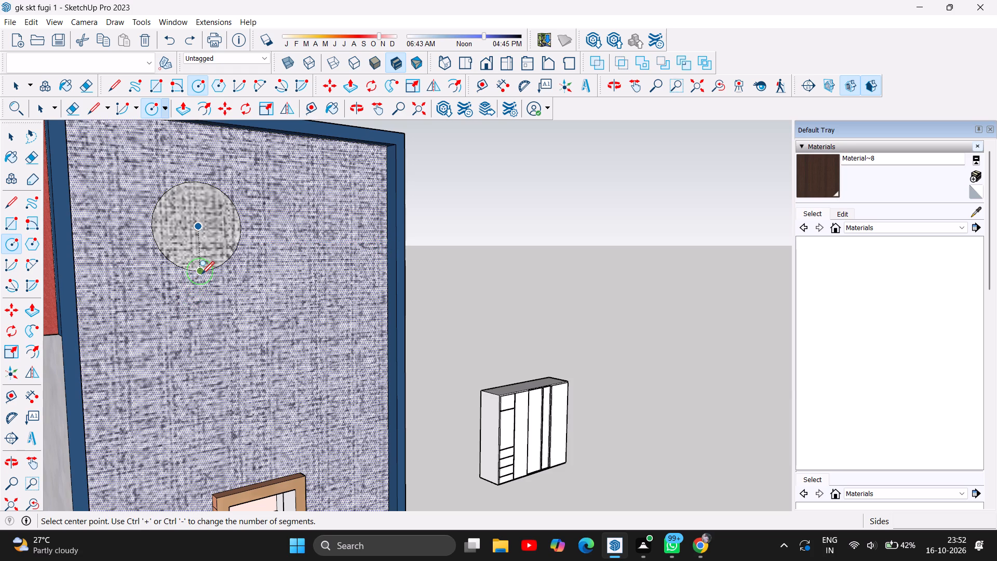
Draw three overlapping circles of about 2' 4 3/4" radius in a downward chain, each centred on the previous circle's lowest point.
{"action": "double_click", "coordinate": [201, 273]}
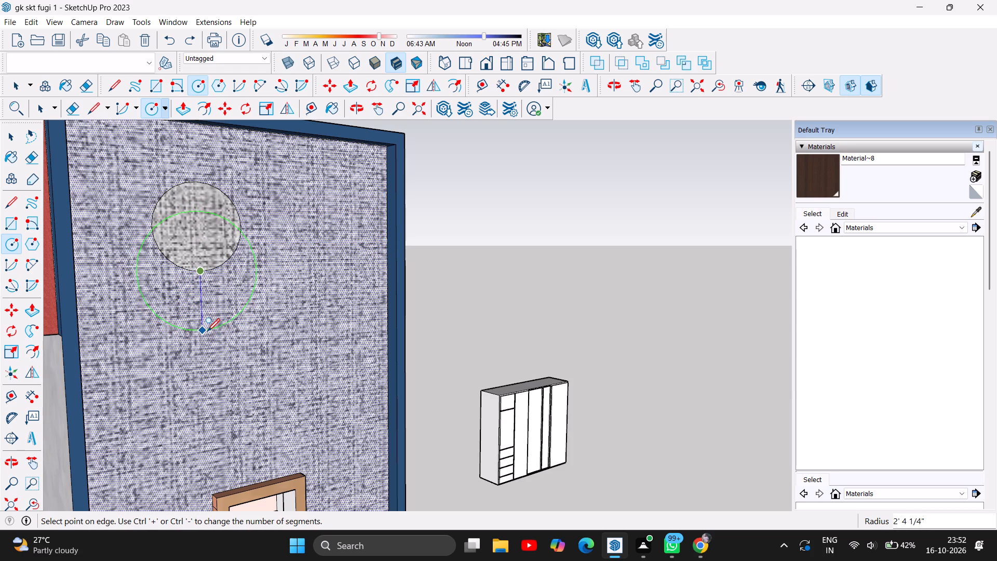
{"action": "double_click", "coordinate": [208, 331]}
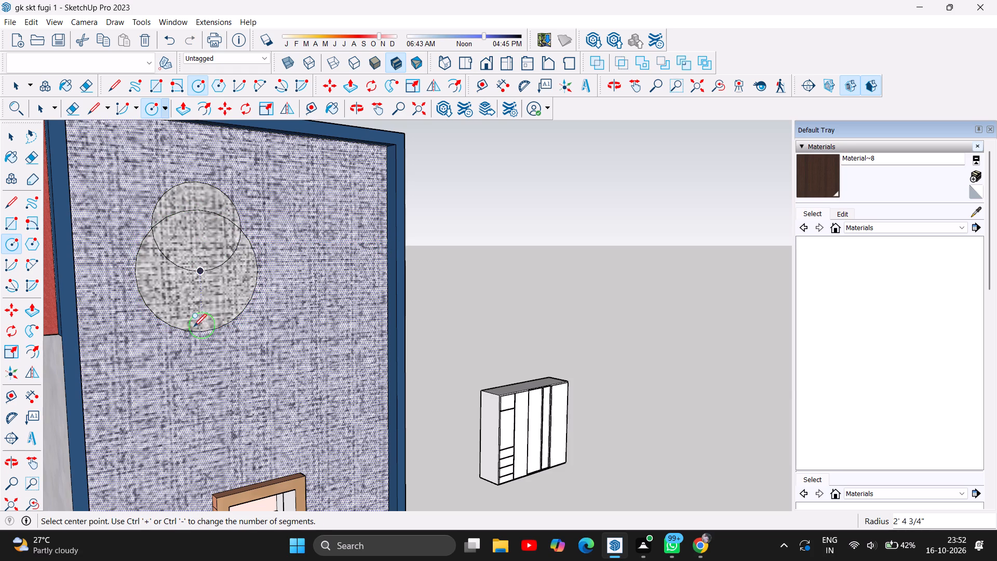
{"action": "left_click_drag", "start_coordinate": [201, 332], "coordinate": [176, 322]}
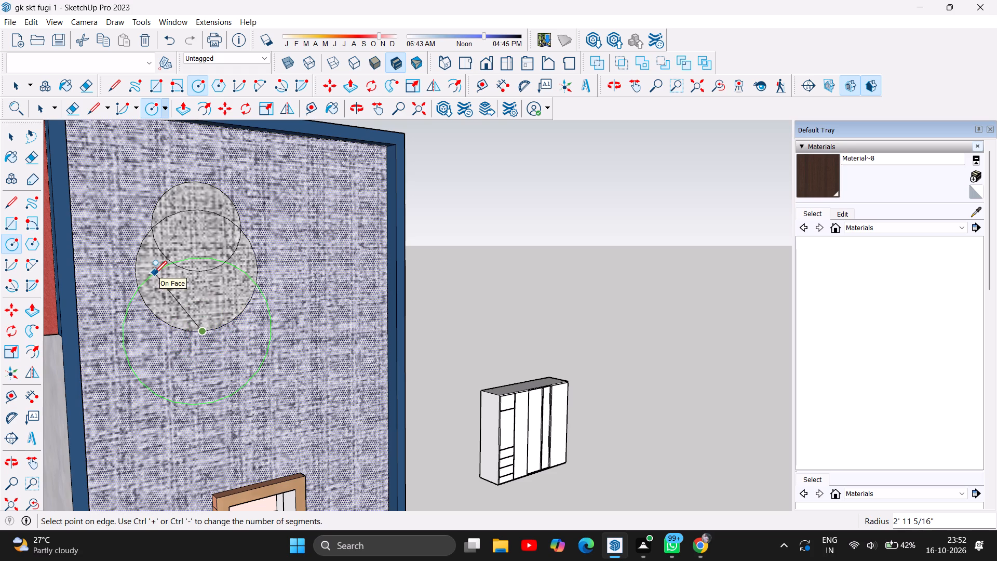
{"action": "left_click", "coordinate": [196, 270]}
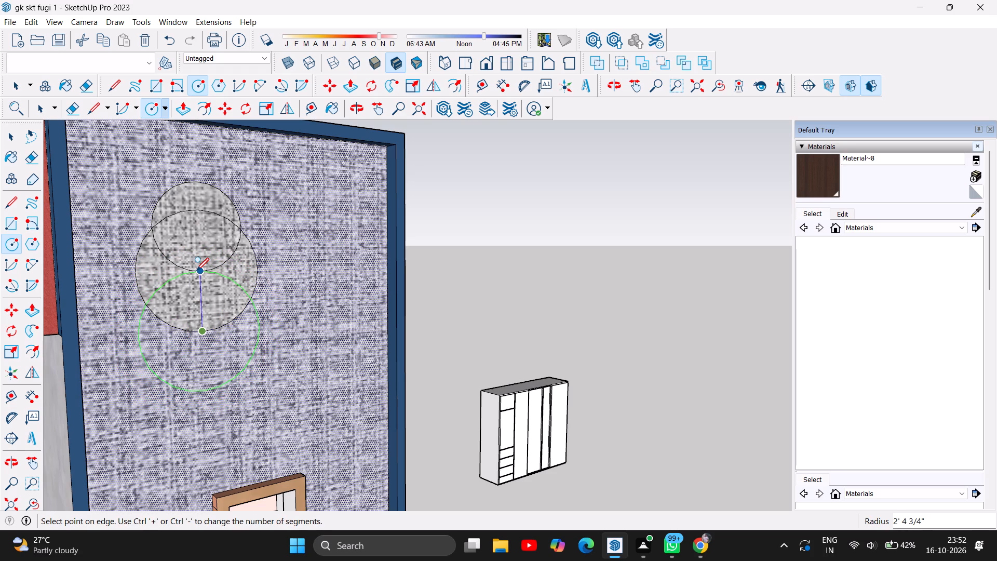
{"action": "scroll", "coordinate": [324, 300], "scroll_direction": "down", "scroll_amount": 5}
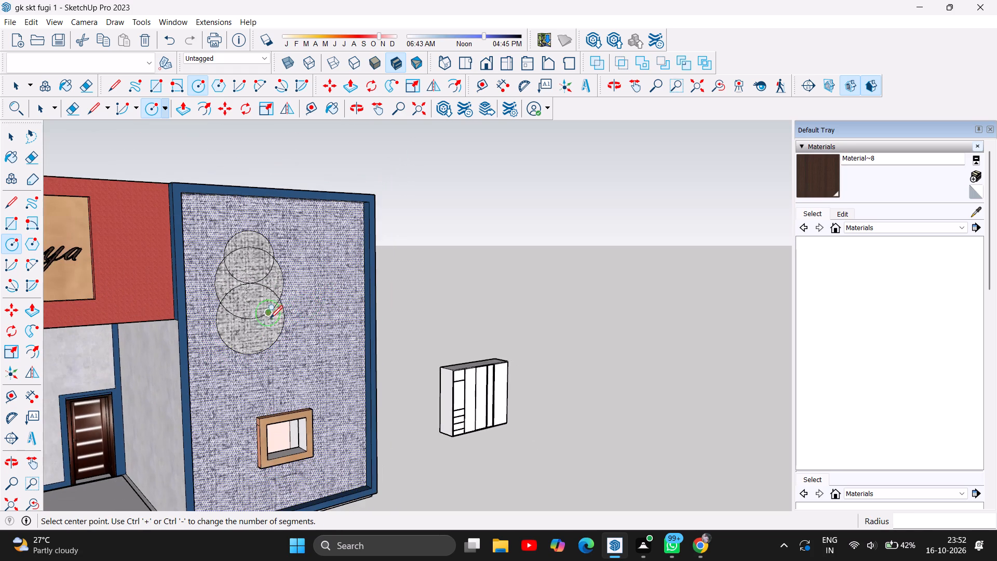
{"action": "scroll", "coordinate": [230, 337], "scroll_direction": "up", "scroll_amount": 3}
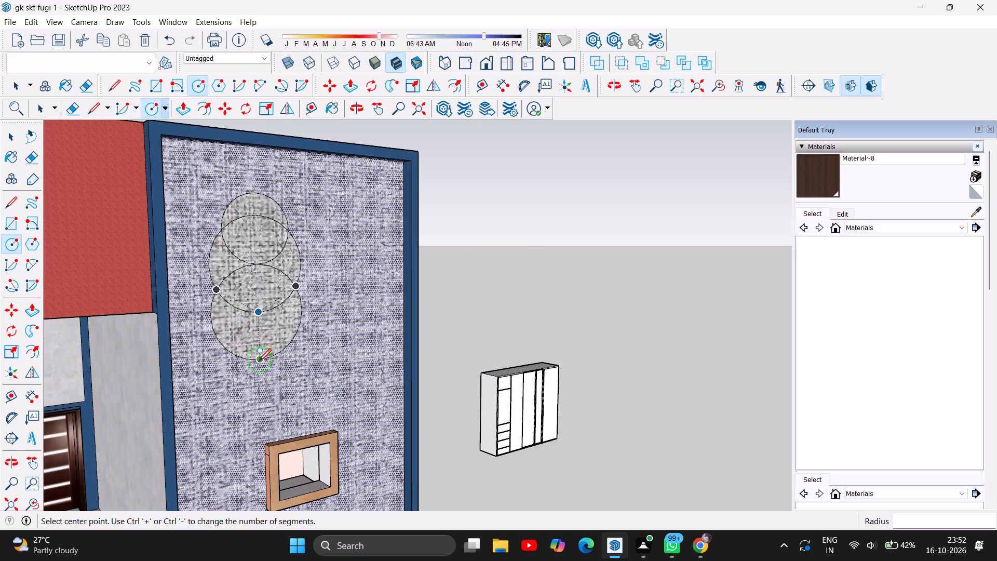
{"action": "left_click", "coordinate": [259, 360]}
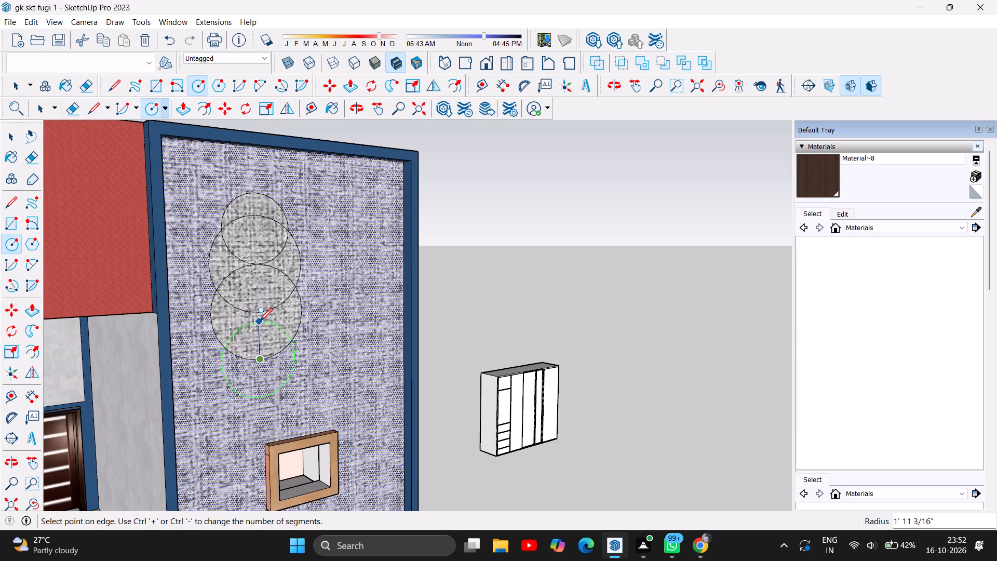
{"action": "double_click", "coordinate": [259, 314]}
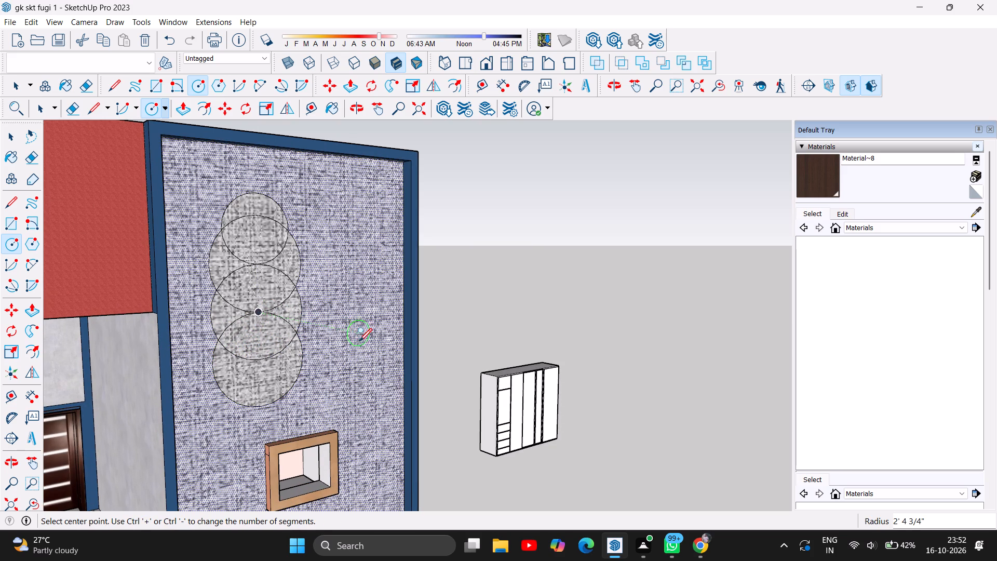
Delete the wall face inside the top circle together with the arc crossing it.
{"action": "scroll", "coordinate": [402, 336], "scroll_direction": "down", "scroll_amount": 3}
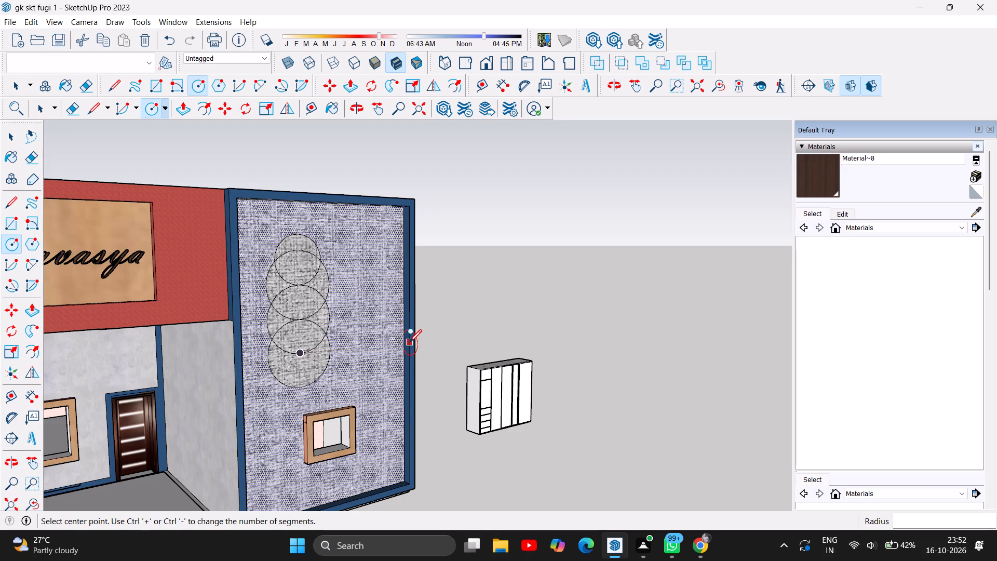
{"action": "scroll", "coordinate": [308, 317], "scroll_direction": "up", "scroll_amount": 5}
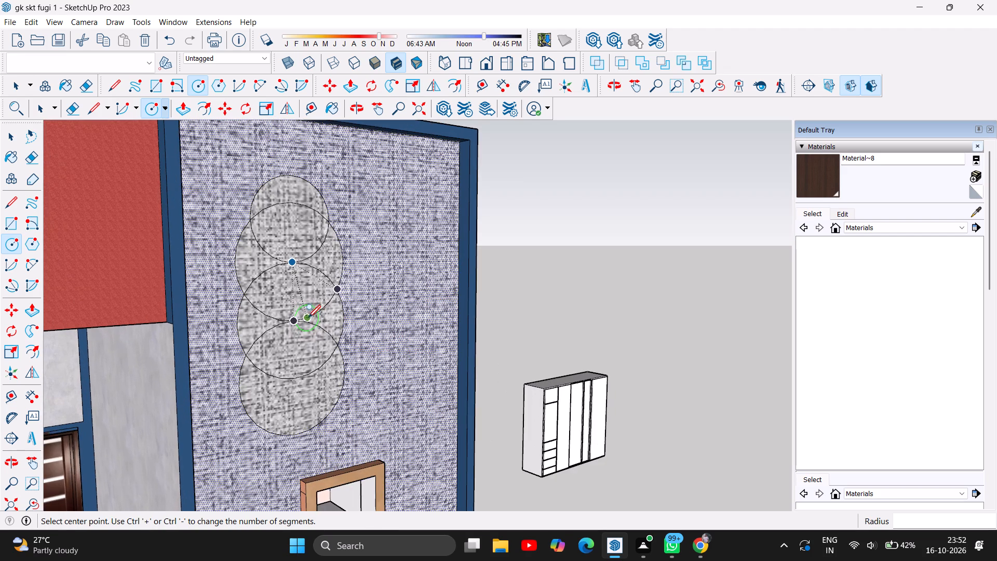
{"action": "double_click", "coordinate": [14, 129]}
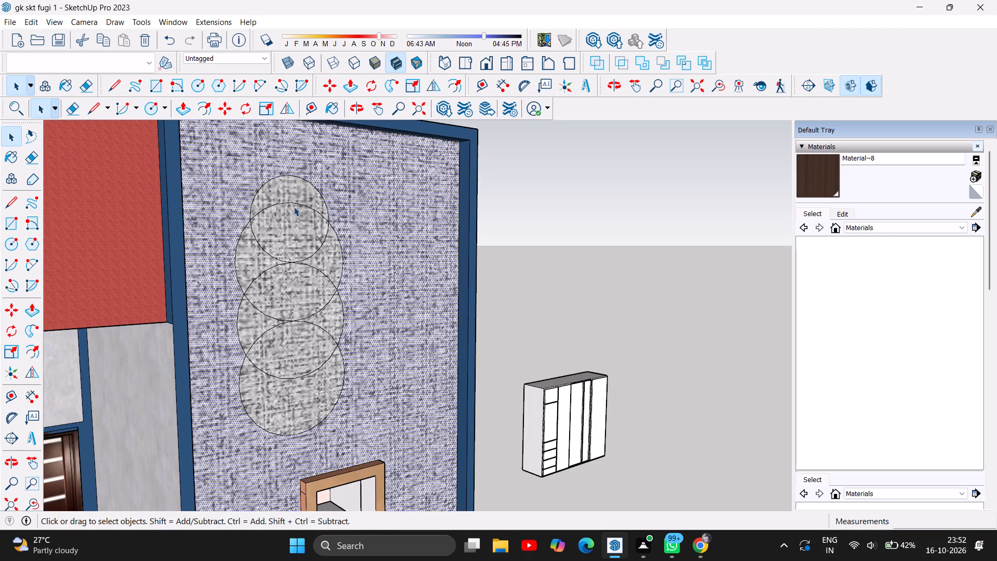
{"action": "double_click", "coordinate": [291, 205]}
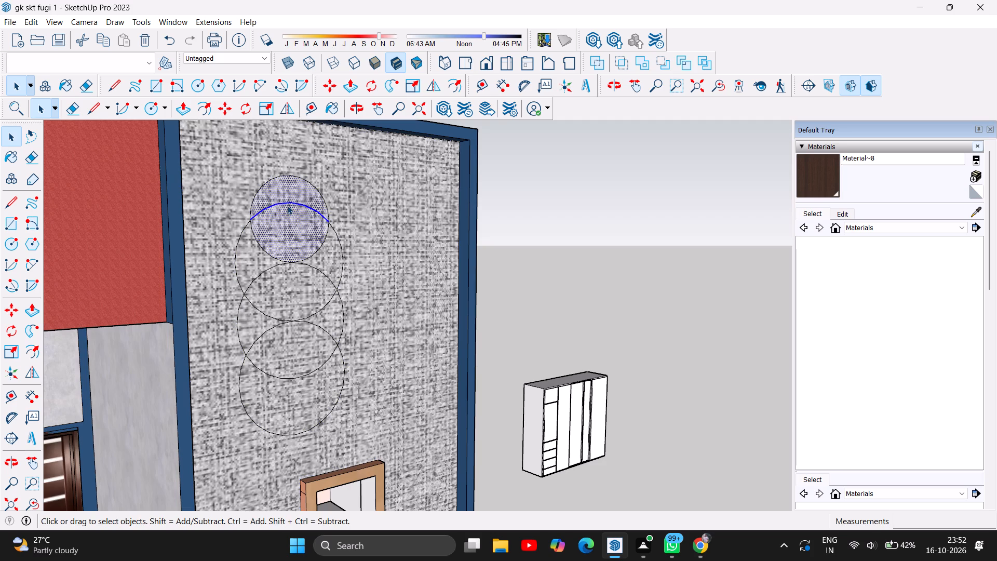
{"action": "key", "text": "Delete"}
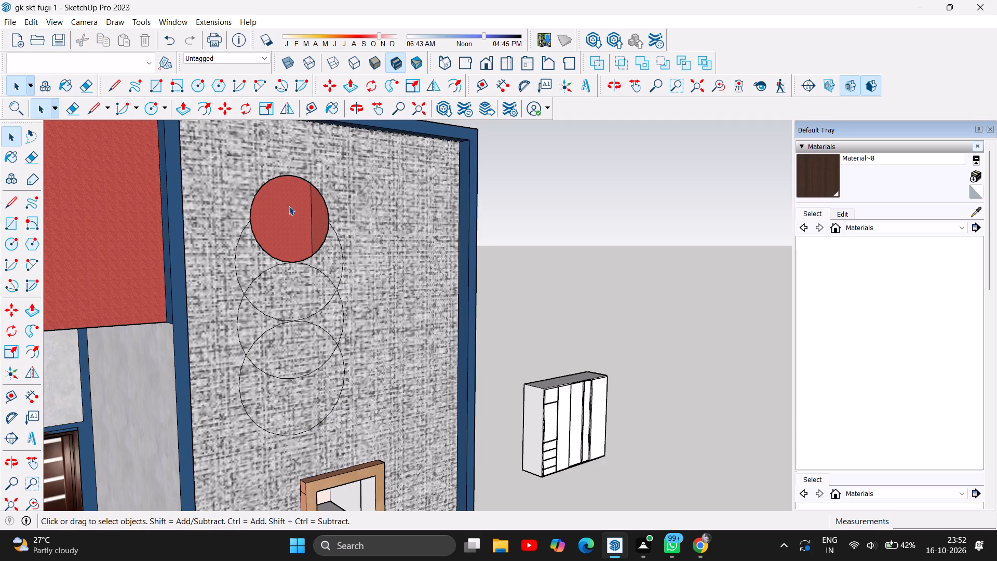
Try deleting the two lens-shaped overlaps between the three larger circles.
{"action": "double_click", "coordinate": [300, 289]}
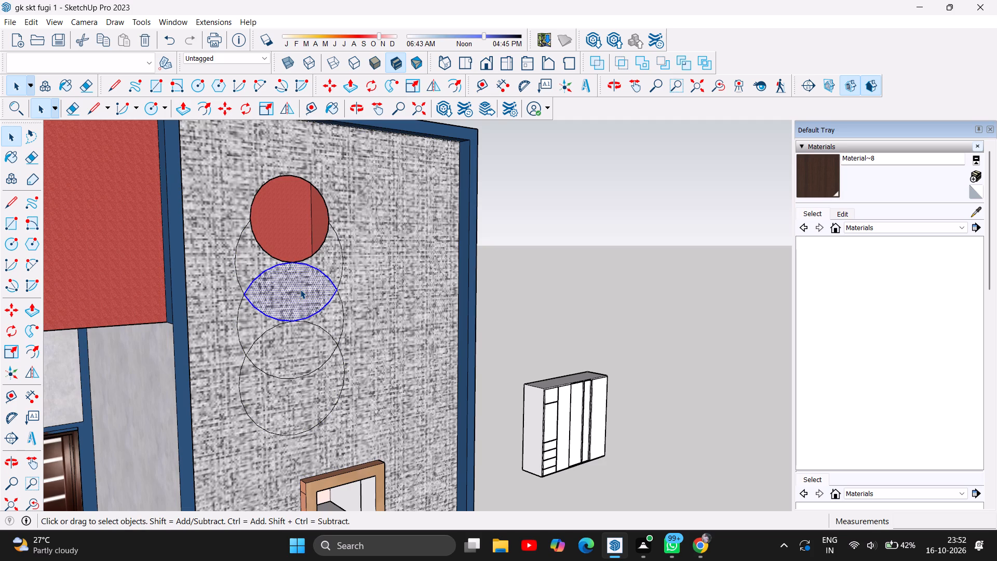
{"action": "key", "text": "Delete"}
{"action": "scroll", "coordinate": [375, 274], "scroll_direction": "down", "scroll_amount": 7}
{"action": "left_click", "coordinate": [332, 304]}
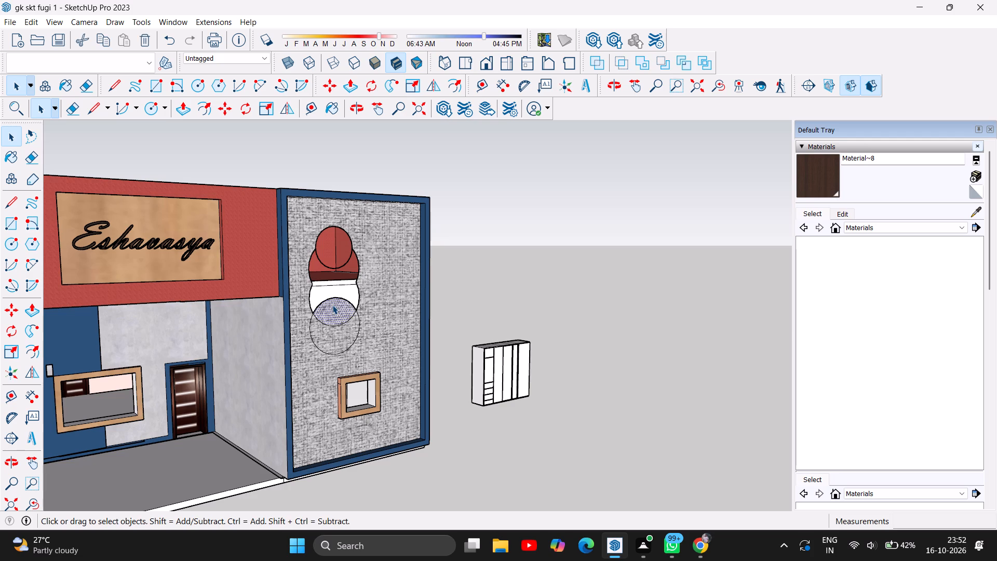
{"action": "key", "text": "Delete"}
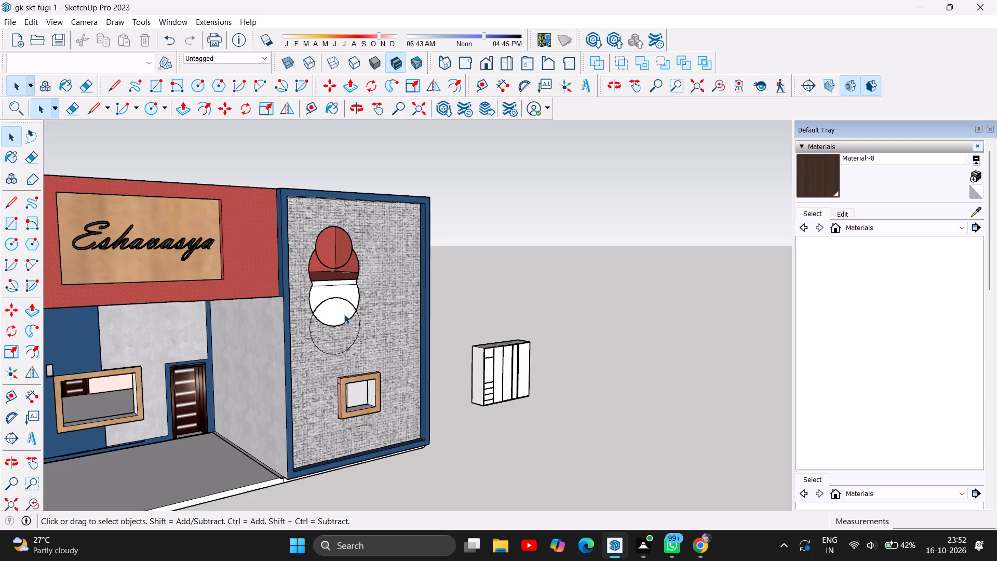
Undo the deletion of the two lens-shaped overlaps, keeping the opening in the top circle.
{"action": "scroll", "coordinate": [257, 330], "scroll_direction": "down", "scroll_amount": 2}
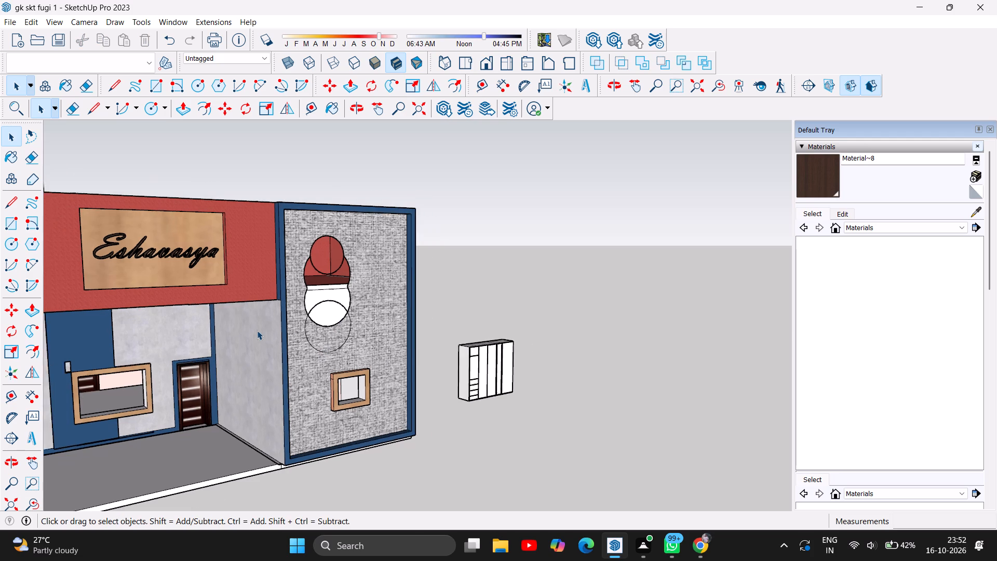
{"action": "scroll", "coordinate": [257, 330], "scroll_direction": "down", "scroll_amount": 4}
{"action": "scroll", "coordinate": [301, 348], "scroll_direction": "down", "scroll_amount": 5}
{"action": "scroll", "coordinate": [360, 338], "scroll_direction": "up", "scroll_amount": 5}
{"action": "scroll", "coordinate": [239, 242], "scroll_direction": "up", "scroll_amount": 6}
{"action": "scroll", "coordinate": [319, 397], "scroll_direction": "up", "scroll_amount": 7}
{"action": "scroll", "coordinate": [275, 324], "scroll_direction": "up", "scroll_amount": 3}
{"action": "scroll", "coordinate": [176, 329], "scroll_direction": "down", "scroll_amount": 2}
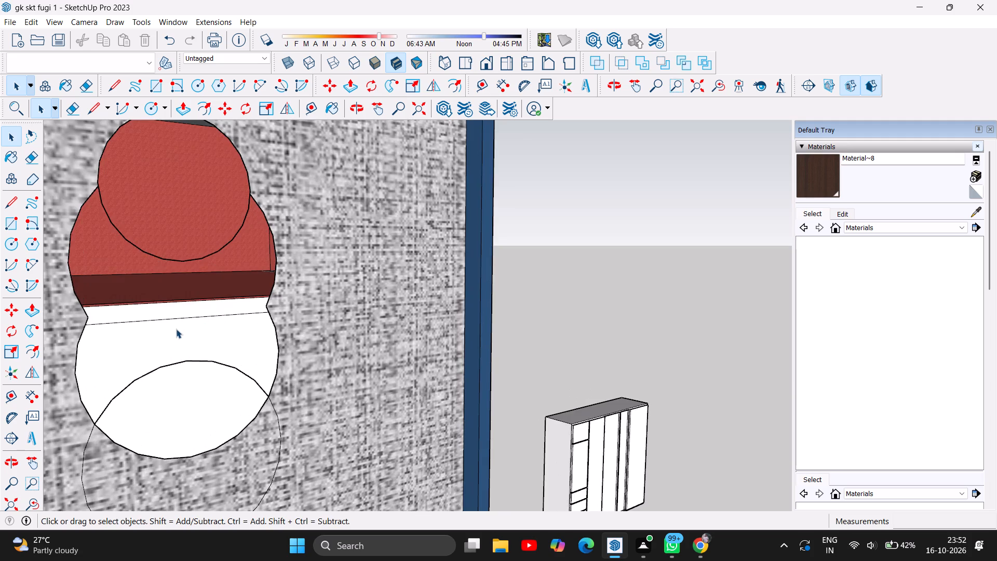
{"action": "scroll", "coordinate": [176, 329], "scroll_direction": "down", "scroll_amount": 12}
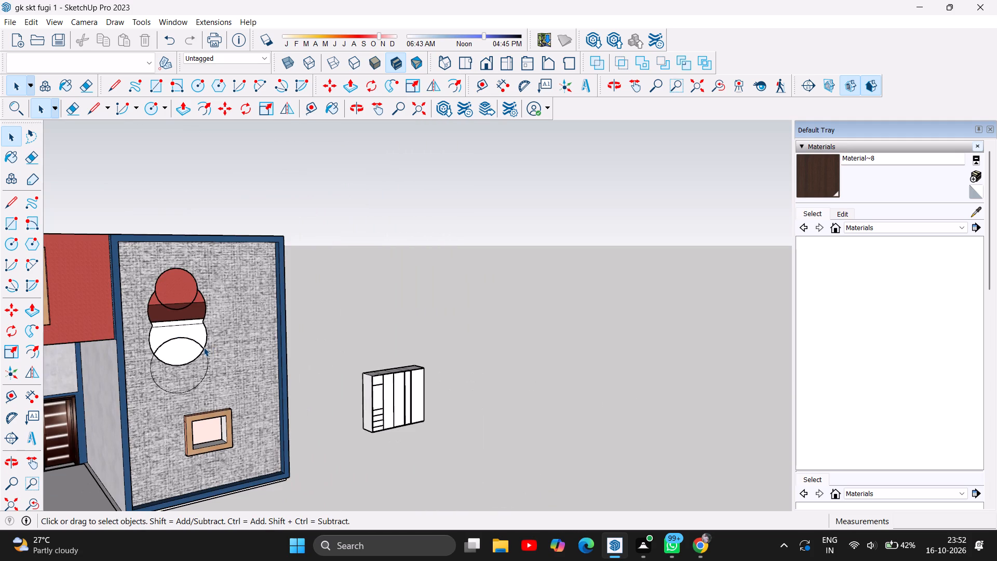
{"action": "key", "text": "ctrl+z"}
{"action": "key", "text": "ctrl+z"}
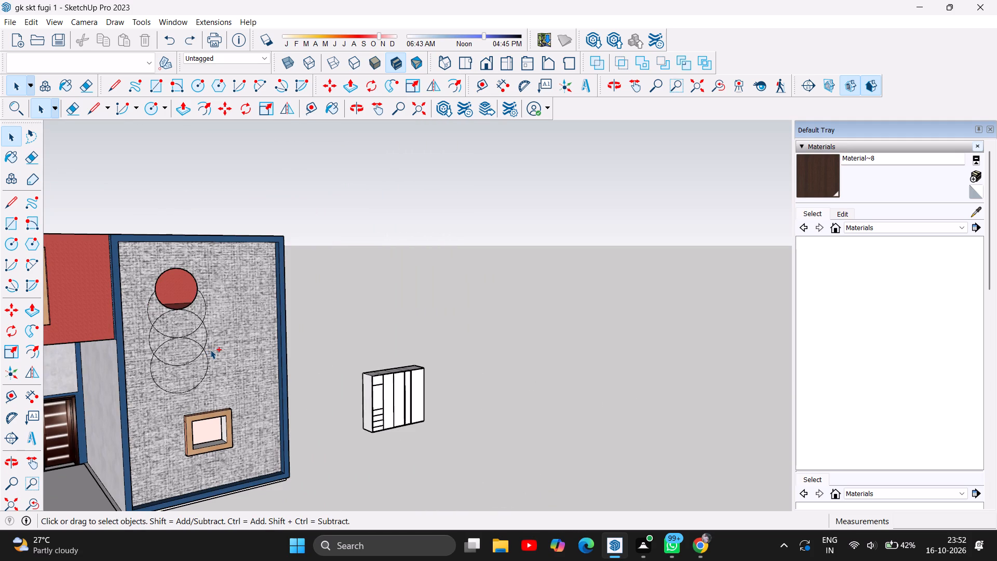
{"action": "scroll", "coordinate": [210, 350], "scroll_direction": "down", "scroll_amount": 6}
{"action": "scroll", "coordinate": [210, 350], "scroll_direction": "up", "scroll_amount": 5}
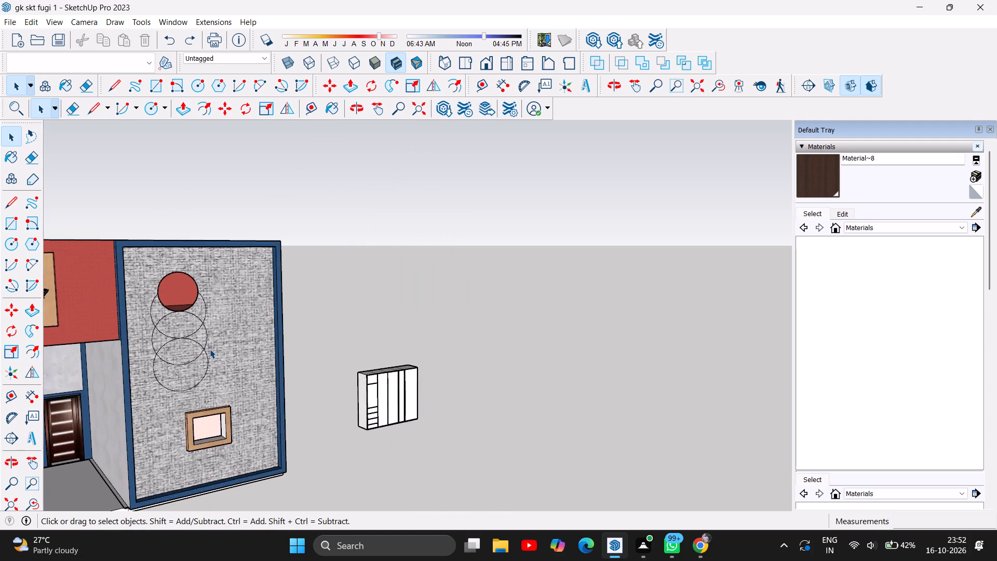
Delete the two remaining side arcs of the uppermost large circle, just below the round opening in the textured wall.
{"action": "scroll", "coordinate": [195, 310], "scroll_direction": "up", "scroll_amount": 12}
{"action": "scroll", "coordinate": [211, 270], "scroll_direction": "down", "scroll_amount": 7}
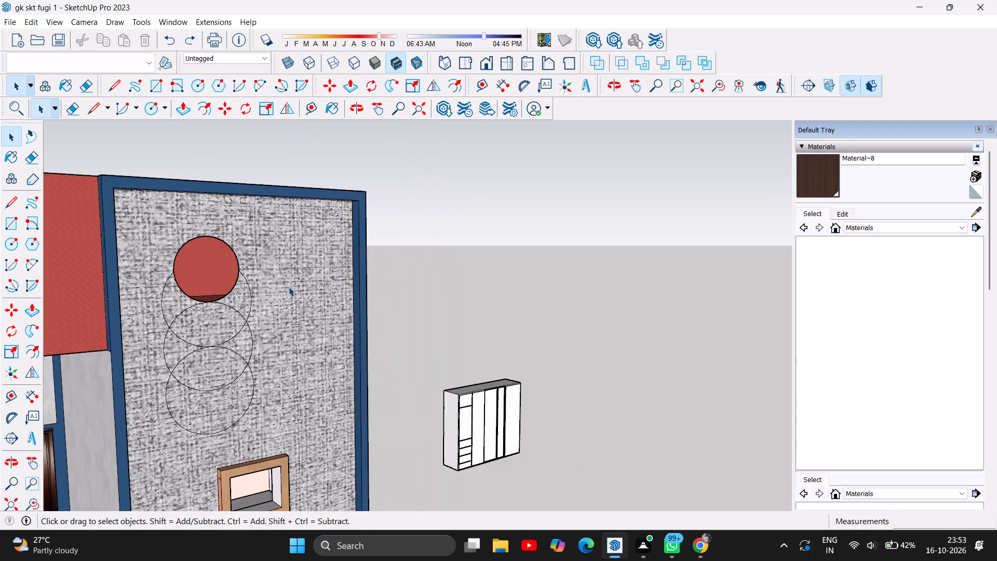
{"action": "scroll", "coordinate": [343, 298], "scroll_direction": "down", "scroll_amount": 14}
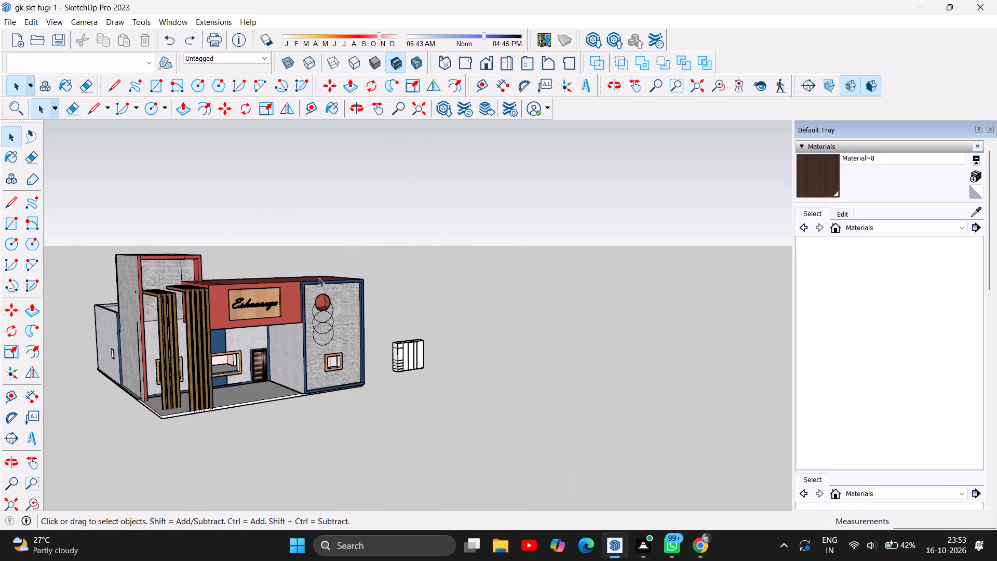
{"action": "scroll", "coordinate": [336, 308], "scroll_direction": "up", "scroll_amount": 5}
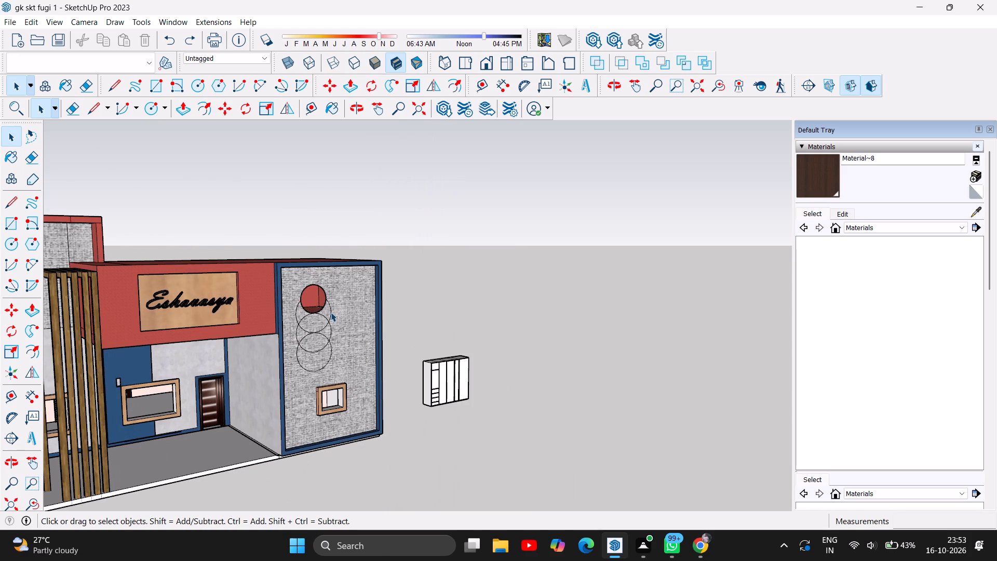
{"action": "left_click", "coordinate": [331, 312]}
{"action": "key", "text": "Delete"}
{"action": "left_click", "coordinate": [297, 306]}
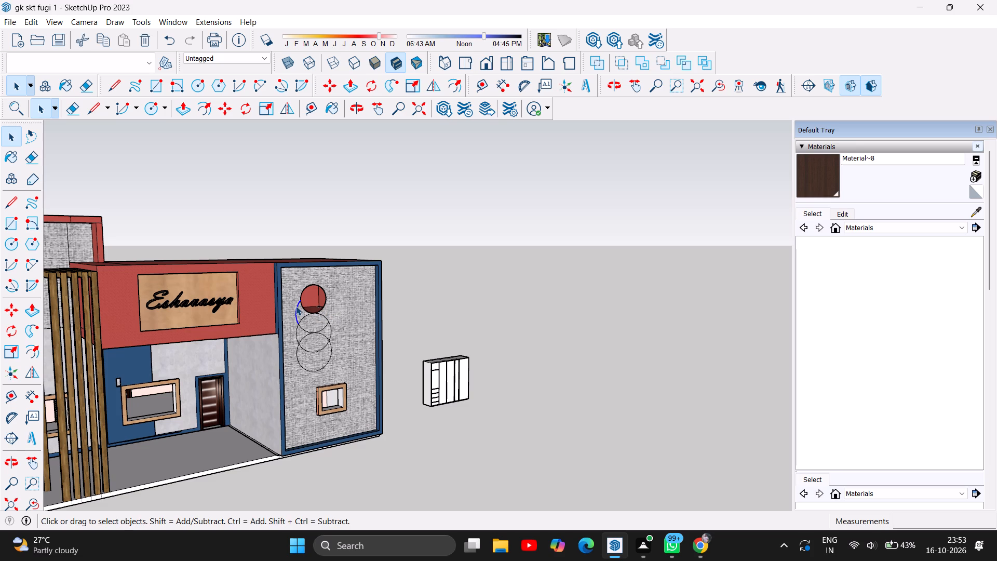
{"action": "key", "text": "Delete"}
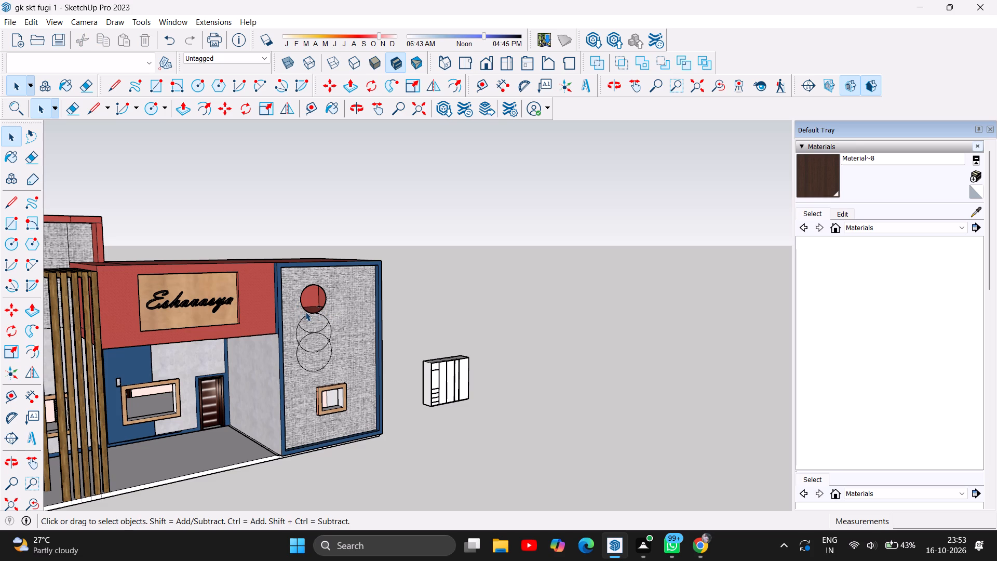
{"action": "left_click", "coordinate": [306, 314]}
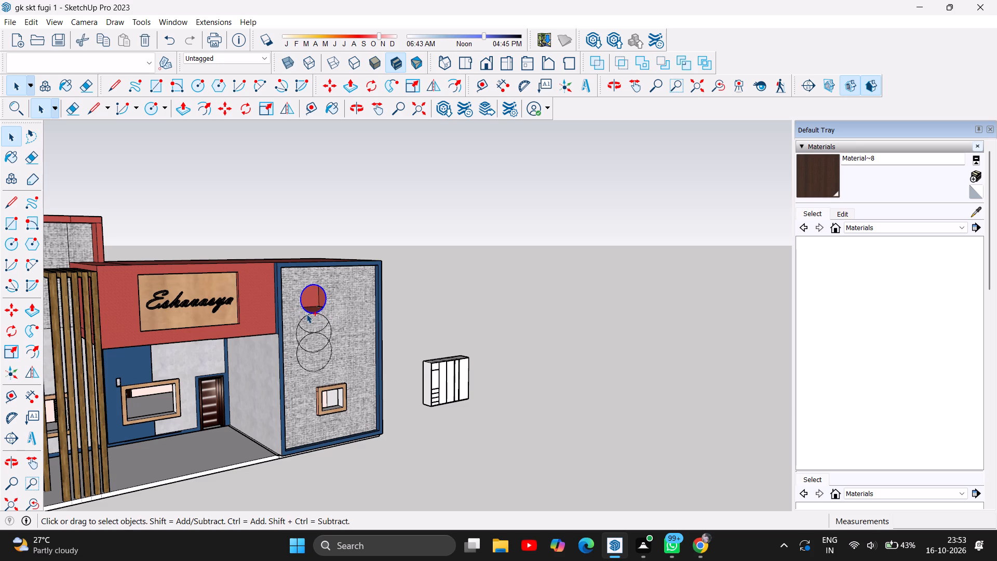
Undo the arc and face deletions and the drawing of all the circles on the textured tower wall.
{"action": "key", "text": "ctrl+z"}
{"action": "key", "text": "ctrl+z"}
{"action": "key", "text": "ctrl+z"}
{"action": "key", "text": "ctrl+z"}
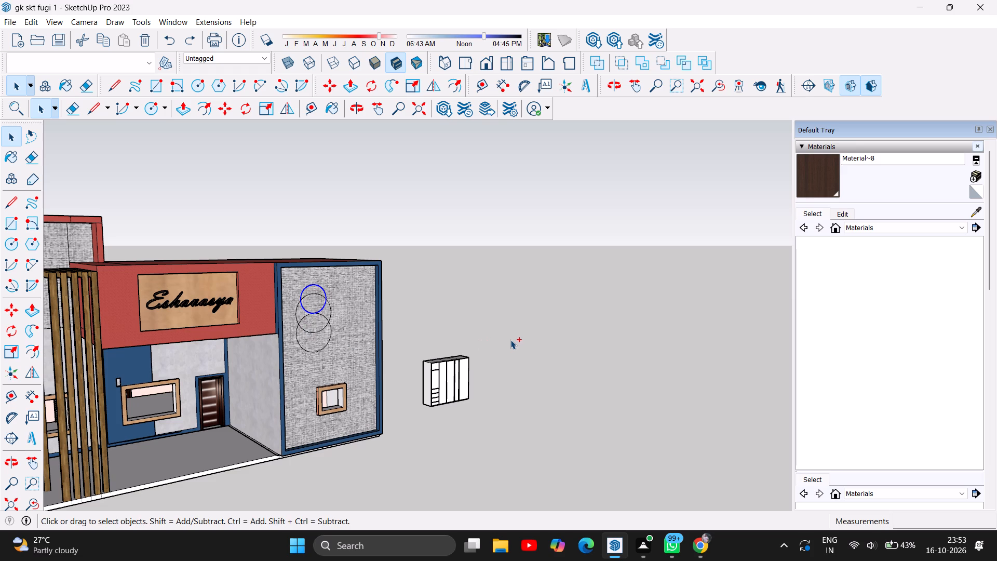
{"action": "key", "text": "ctrl+z"}
{"action": "key", "text": "ctrl+z"}
{"action": "key", "text": "ctrl+z"}
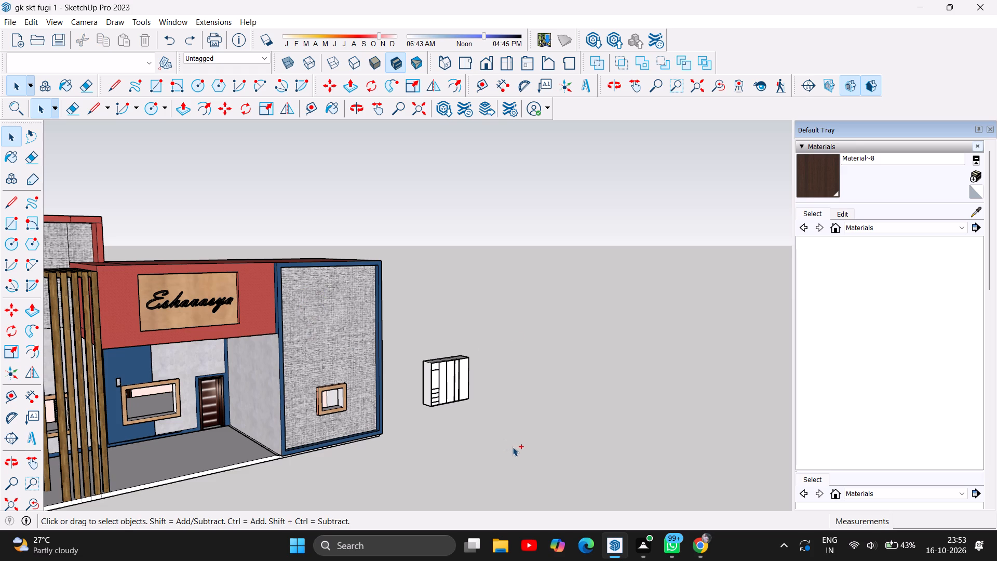
Save the model.
{"action": "key", "text": "ctrl+s"}
Delete the freestanding wardrobe beside the building, selecting it with a lasso.
{"action": "scroll", "coordinate": [653, 327], "scroll_direction": "down", "scroll_amount": 6}
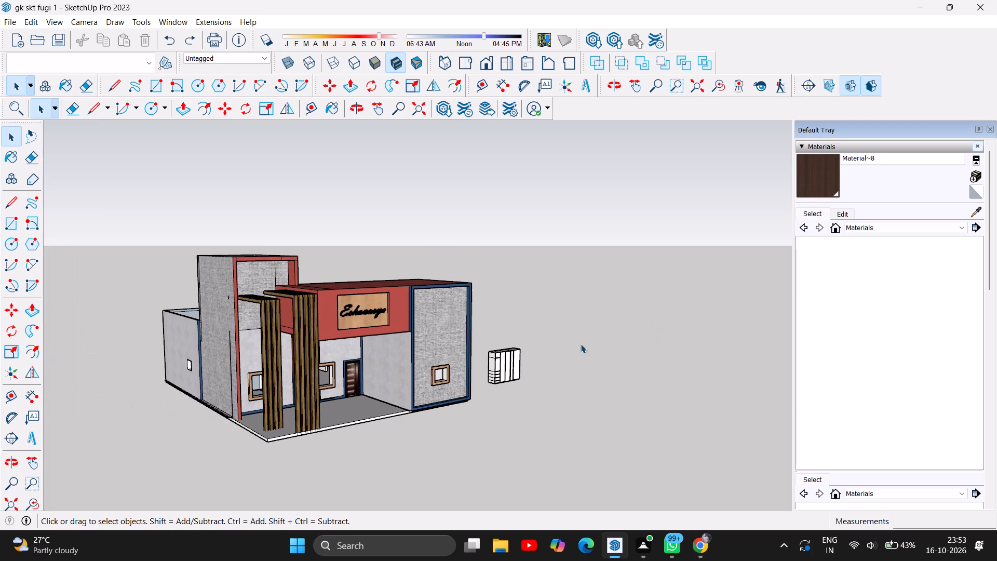
{"action": "scroll", "coordinate": [451, 415], "scroll_direction": "up", "scroll_amount": 4}
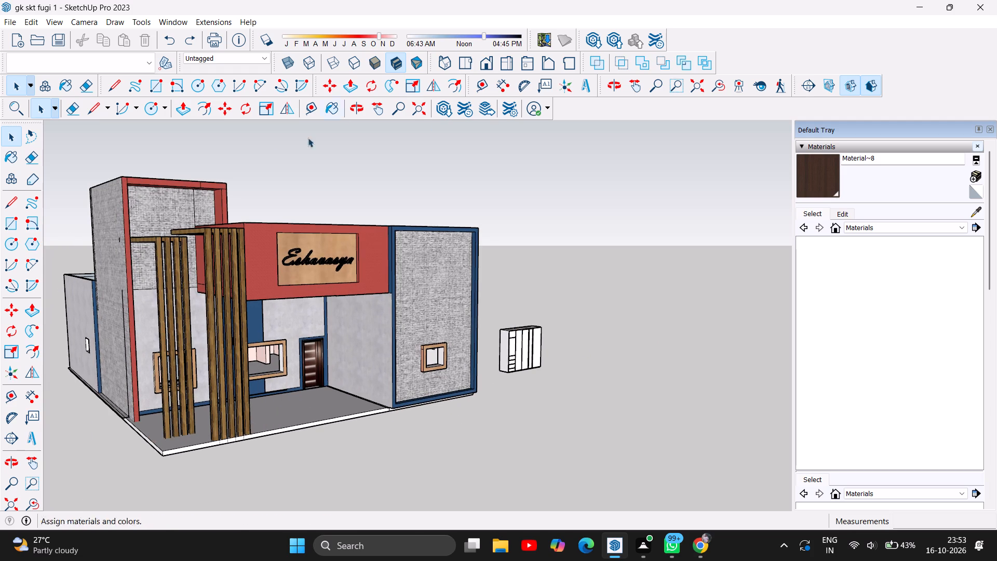
{"action": "left_click", "coordinate": [29, 129]}
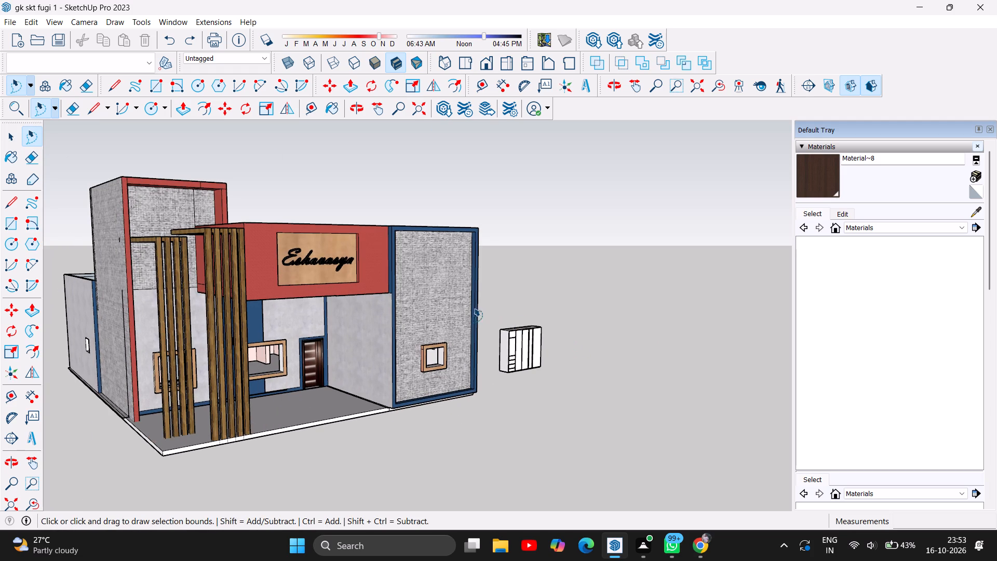
{"action": "scroll", "coordinate": [599, 313], "scroll_direction": "up", "scroll_amount": 6}
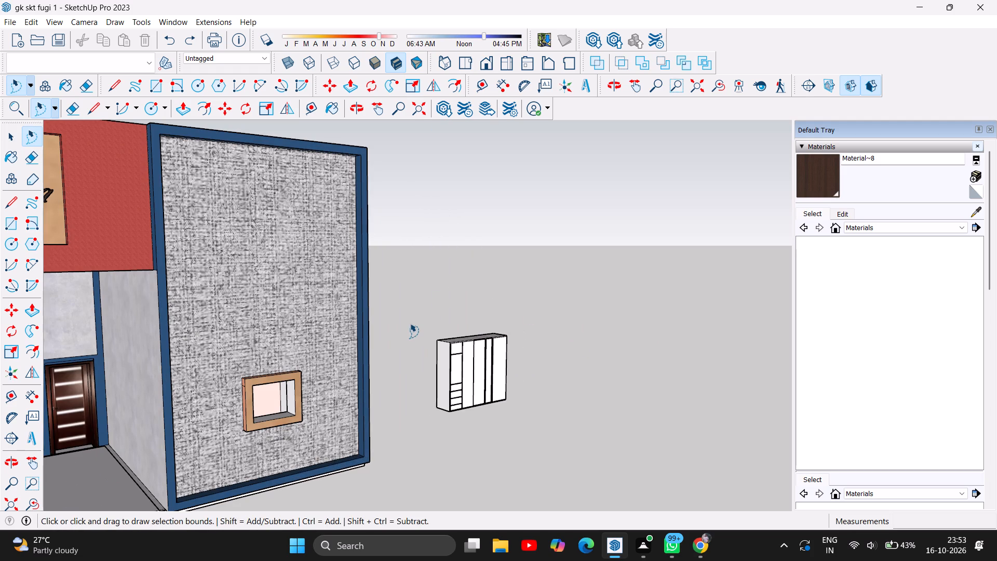
{"action": "left_click_drag", "start_coordinate": [410, 324], "coordinate": [409, 432]}
{"action": "key", "text": "Delete"}
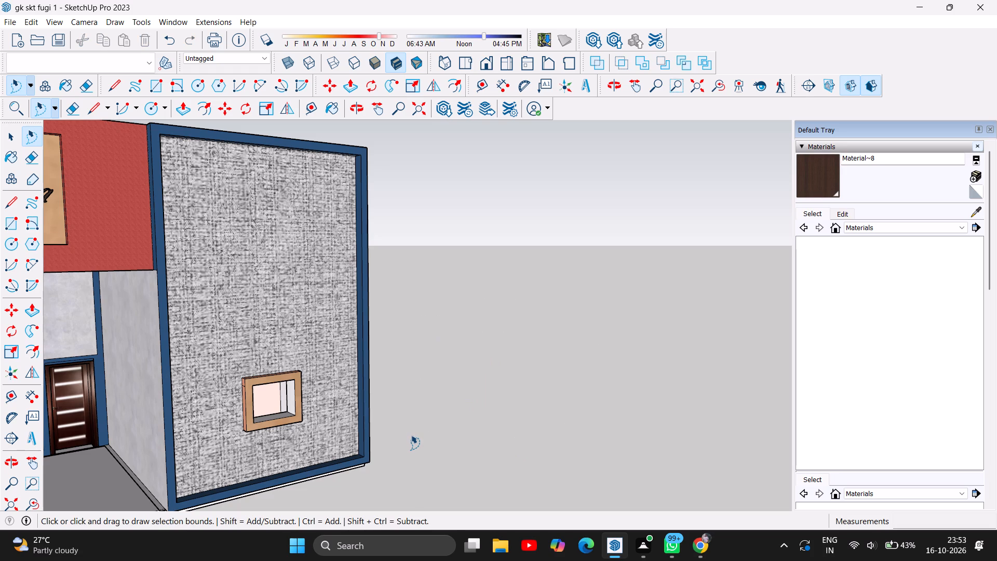
Frame the whole building in perspective and capture a rectangular screenshot around it with Snipping Tool.
{"action": "scroll", "coordinate": [533, 425], "scroll_direction": "down", "scroll_amount": 7}
{"action": "scroll", "coordinate": [564, 342], "scroll_direction": "down", "scroll_amount": 2}
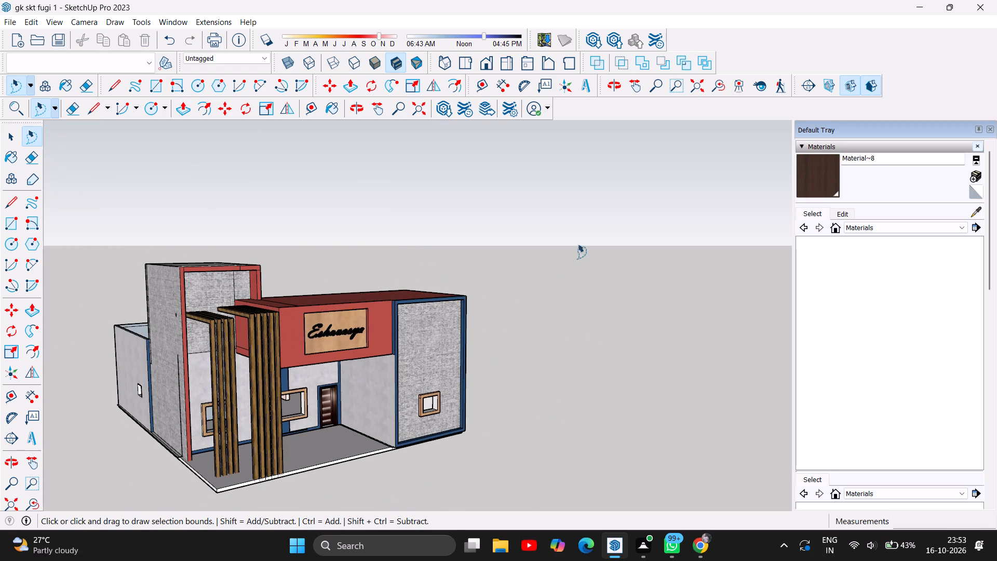
{"action": "scroll", "coordinate": [591, 222], "scroll_direction": "down", "scroll_amount": 3}
{"action": "scroll", "coordinate": [550, 299], "scroll_direction": "up", "scroll_amount": 3}
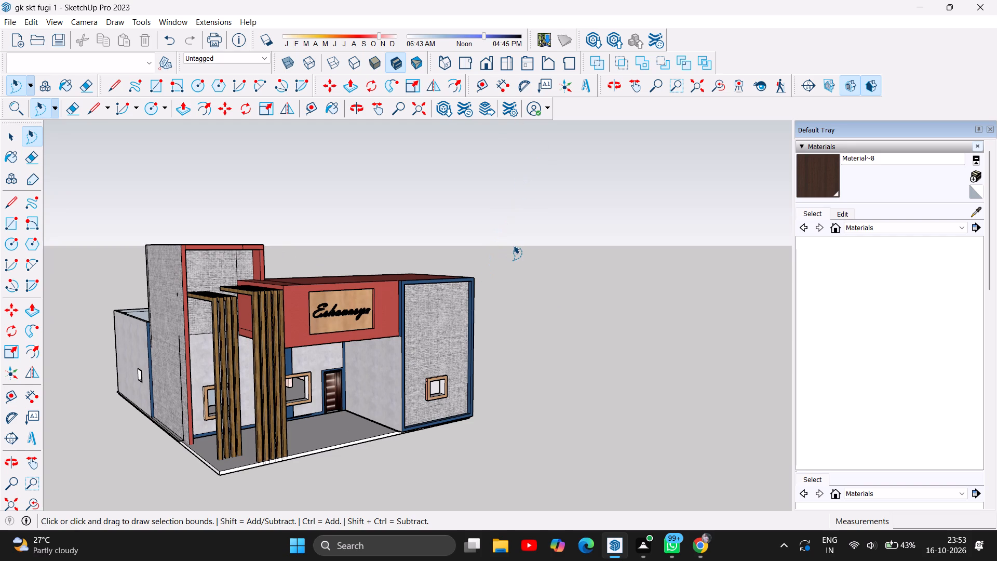
{"action": "key", "text": "Print"}
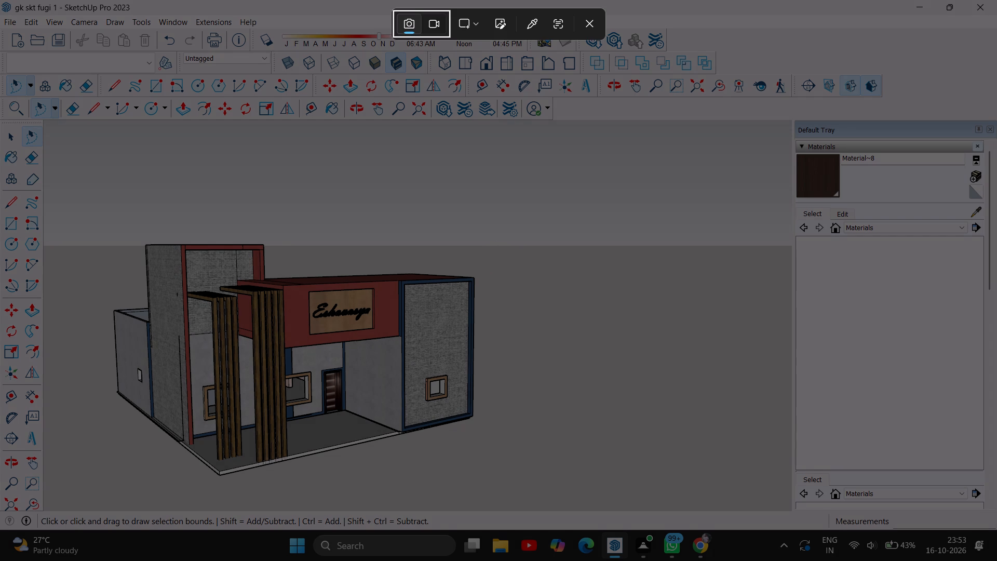
{"action": "left_click", "coordinate": [475, 24]}
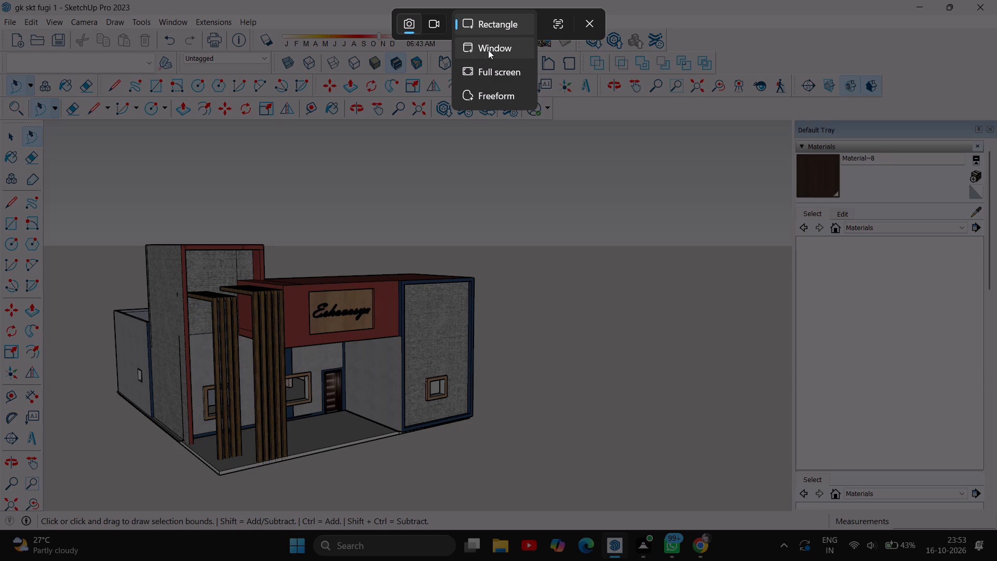
{"action": "left_click", "coordinate": [497, 23]}
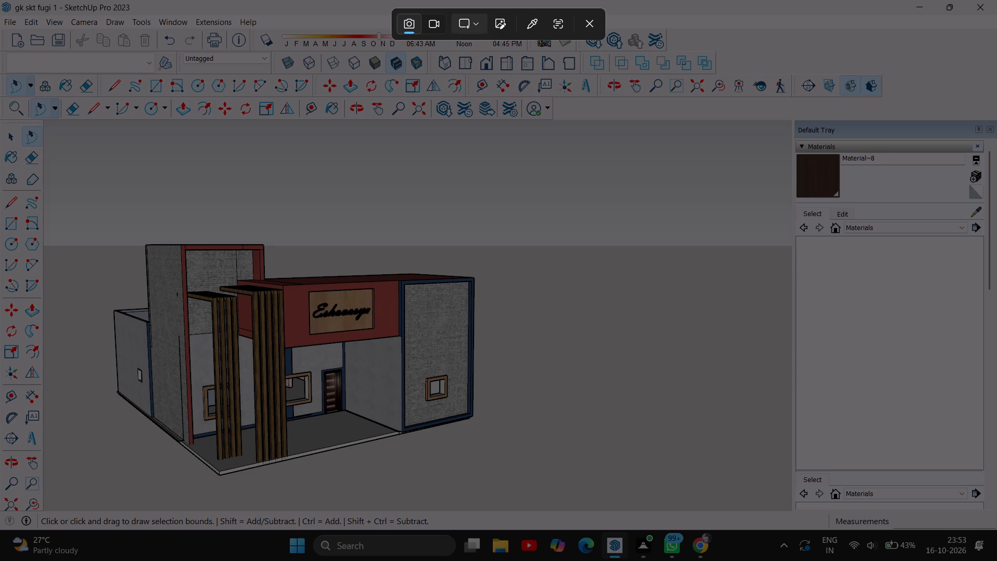
{"action": "left_click", "coordinate": [59, 207]}
{"action": "left_click_drag", "start_coordinate": [64, 198], "coordinate": [106, 193]}
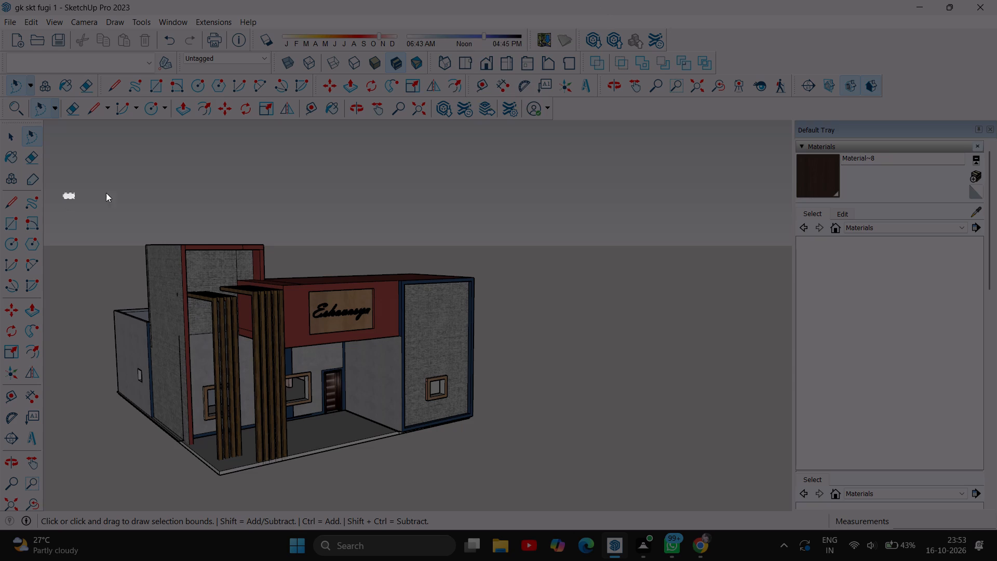
{"action": "left_click_drag", "start_coordinate": [106, 193], "coordinate": [542, 442]}
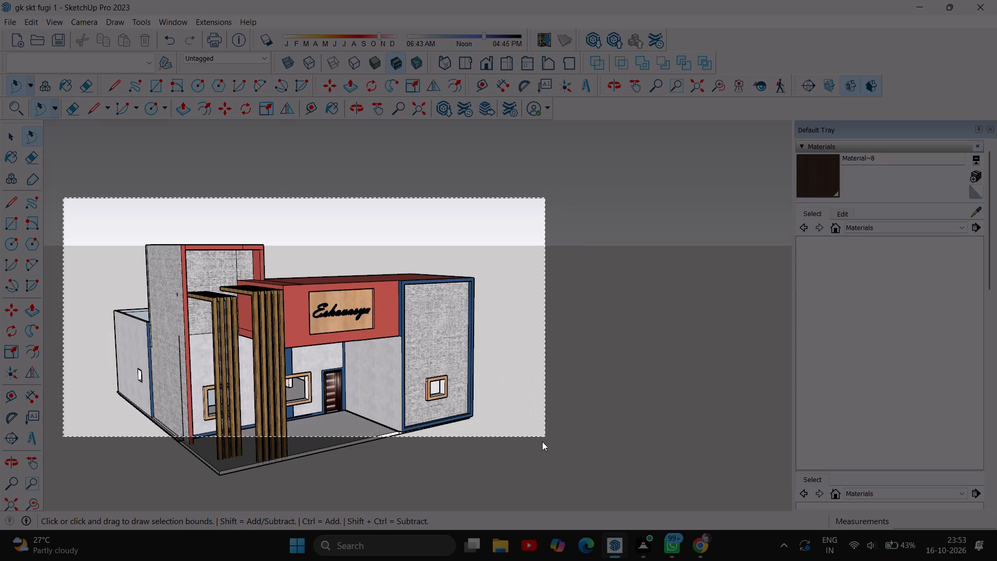
{"action": "left_click_drag", "start_coordinate": [542, 442], "coordinate": [534, 493]}
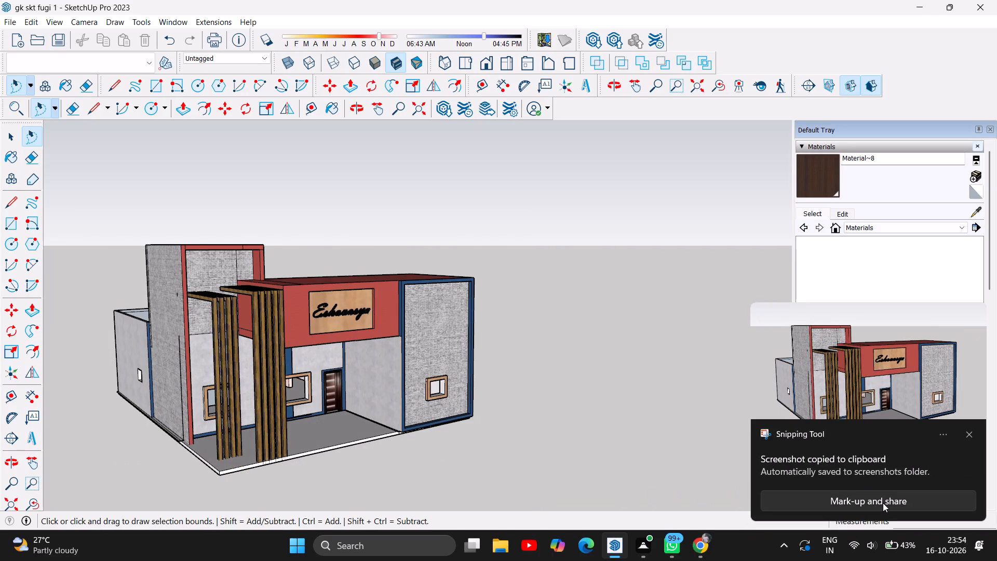
Open the captured snip and save it as a PNG named "fugi skp 1" in the Screenshots folder.
{"action": "left_click", "coordinate": [825, 502]}
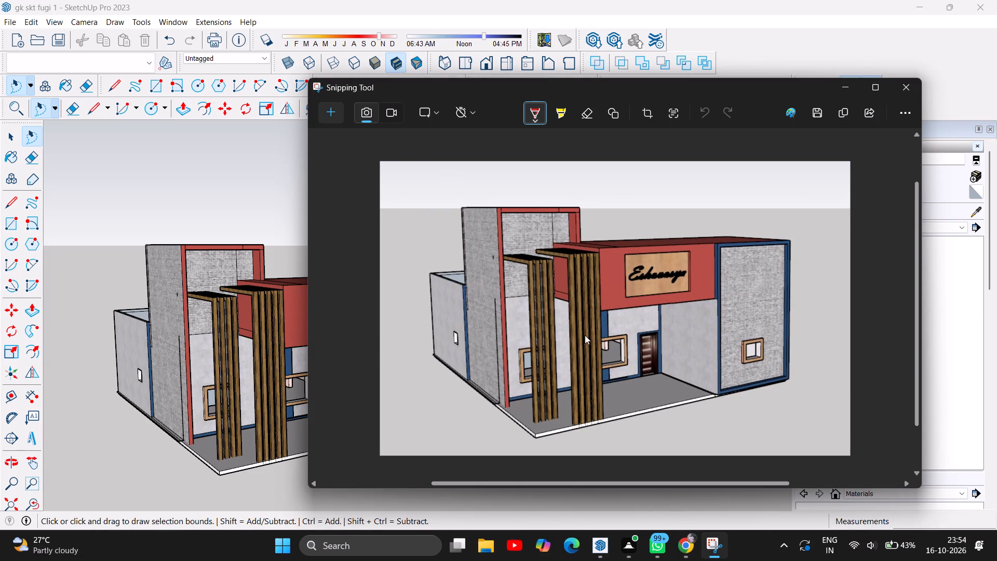
{"action": "scroll", "coordinate": [595, 350], "scroll_direction": "down", "scroll_amount": 1}
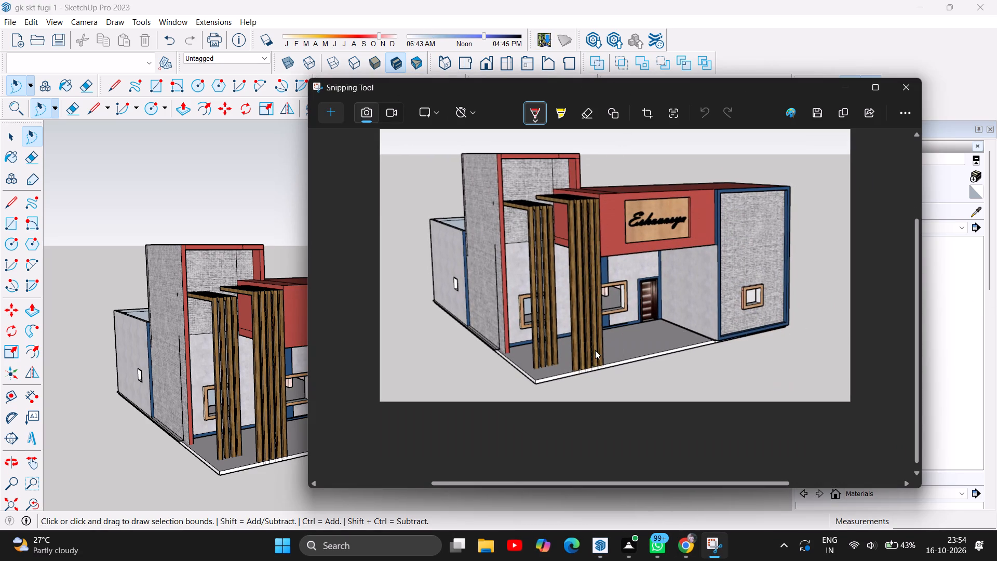
{"action": "scroll", "coordinate": [599, 349], "scroll_direction": "up", "scroll_amount": 1}
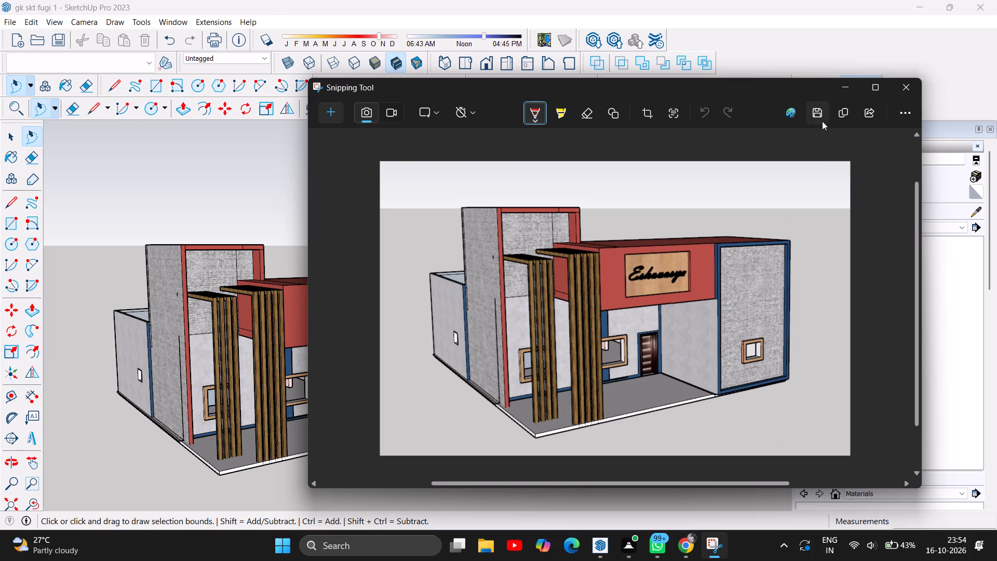
{"action": "left_click", "coordinate": [819, 111]}
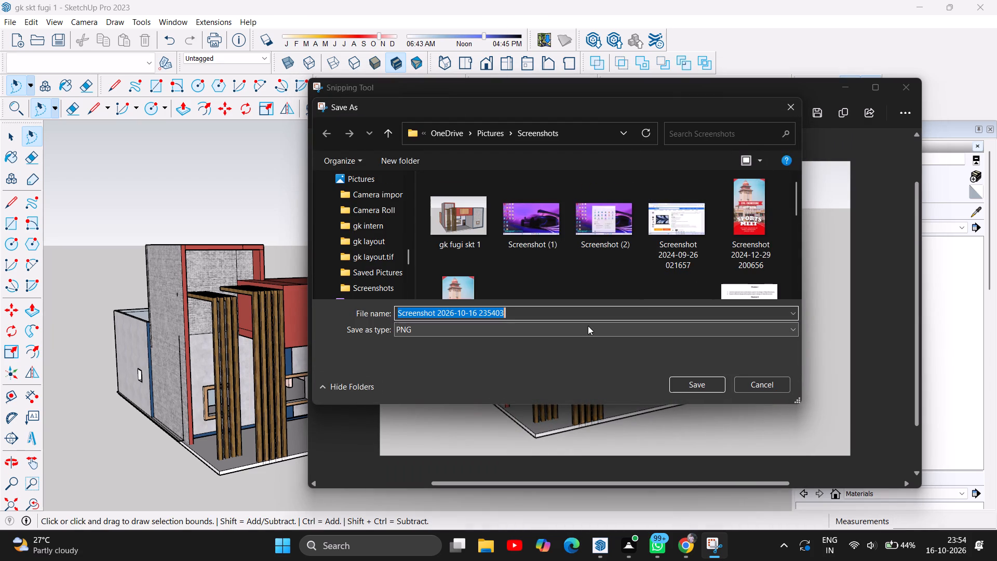
{"action": "key", "text": "BackSpace"}
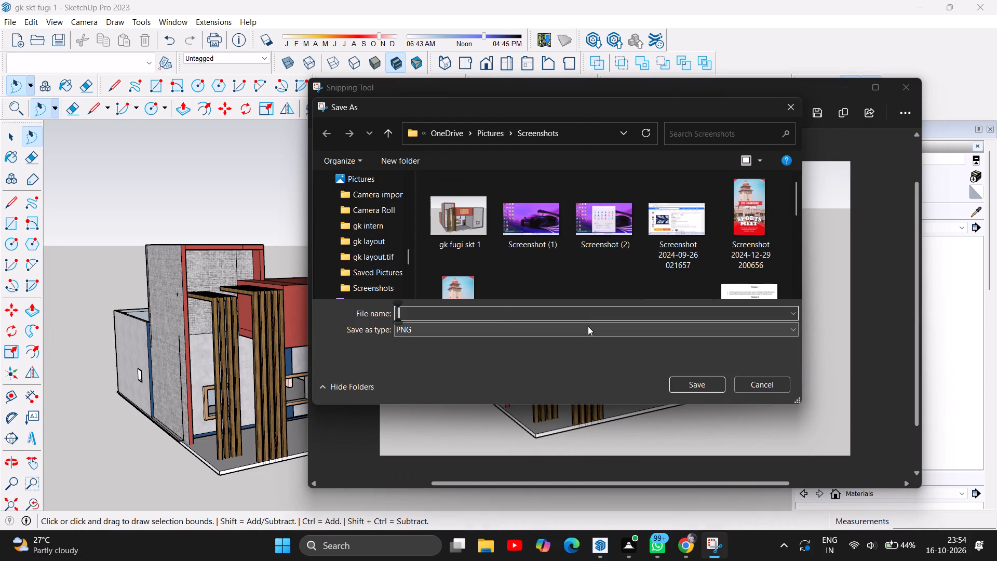
{"action": "type", "text": "gugi"}
{"action": "key", "text": "space"}
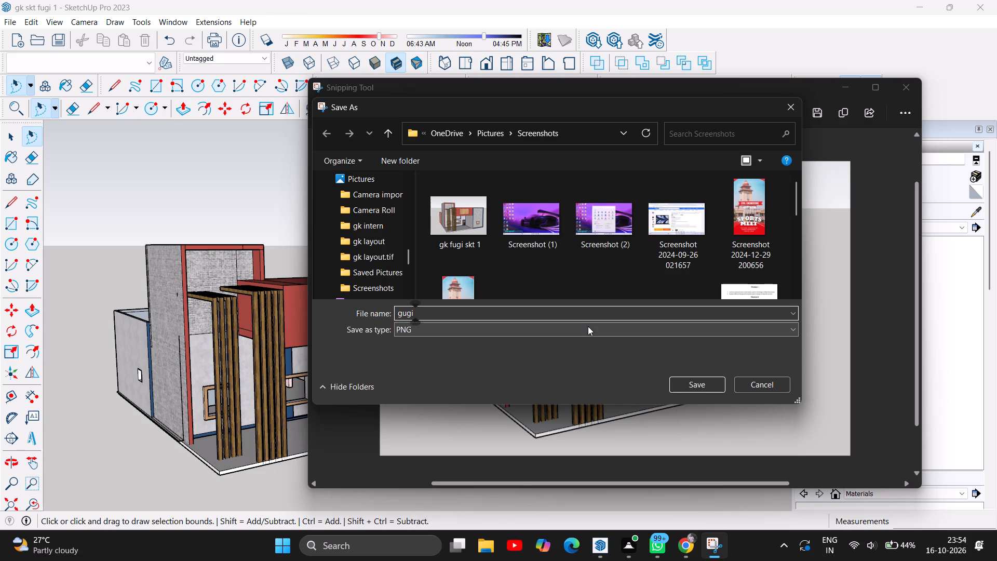
{"action": "key", "text": "BackSpace"}
{"action": "key", "text": "BackSpace"}
{"action": "key", "text": "BackSpace"}
{"action": "key", "text": "BackSpace"}
{"action": "key", "text": "BackSpace"}
{"action": "key", "text": "BackSpace"}
{"action": "key", "text": "BackSpace"}
{"action": "key", "text": "BackSpace"}
{"action": "type", "text": "fugi"}
{"action": "key", "text": "space"}
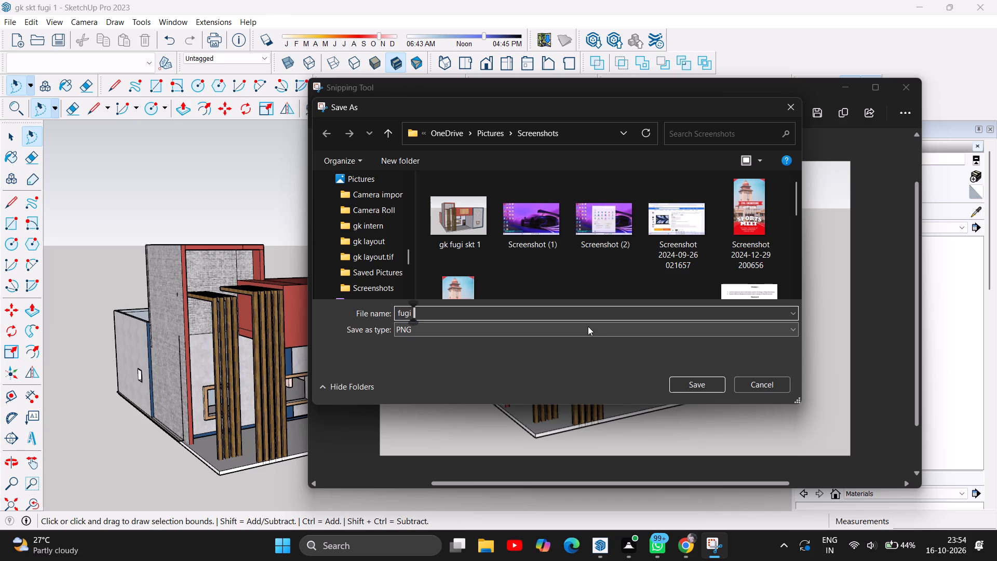
{"action": "type", "text": "sj"}
{"action": "key", "text": "BackSpace"}
{"action": "type", "text": "kp 1"}
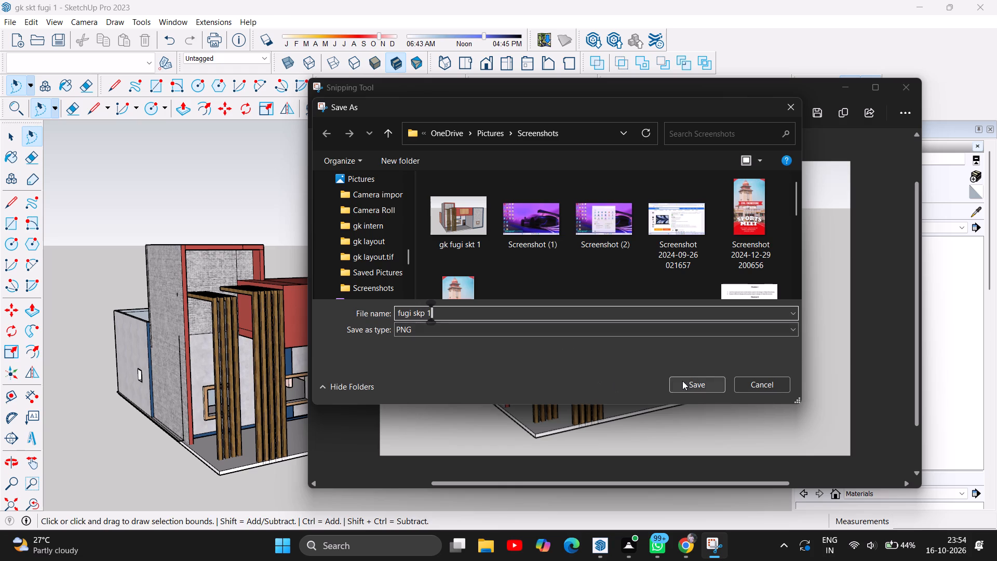
{"action": "left_click", "coordinate": [685, 383]}
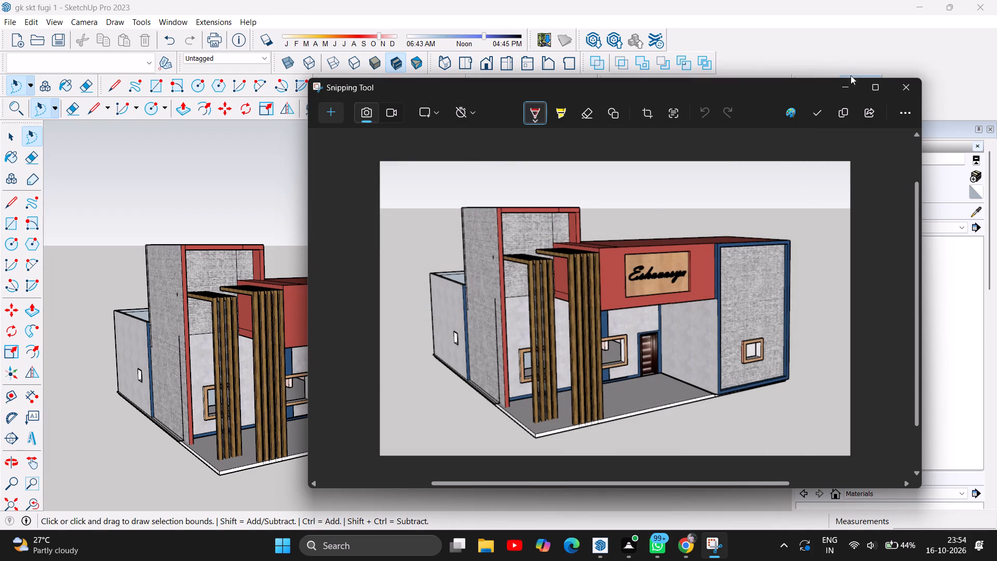
Close the Snipping Tool capture and save the building model in SketchUp.
{"action": "left_click", "coordinate": [912, 84]}
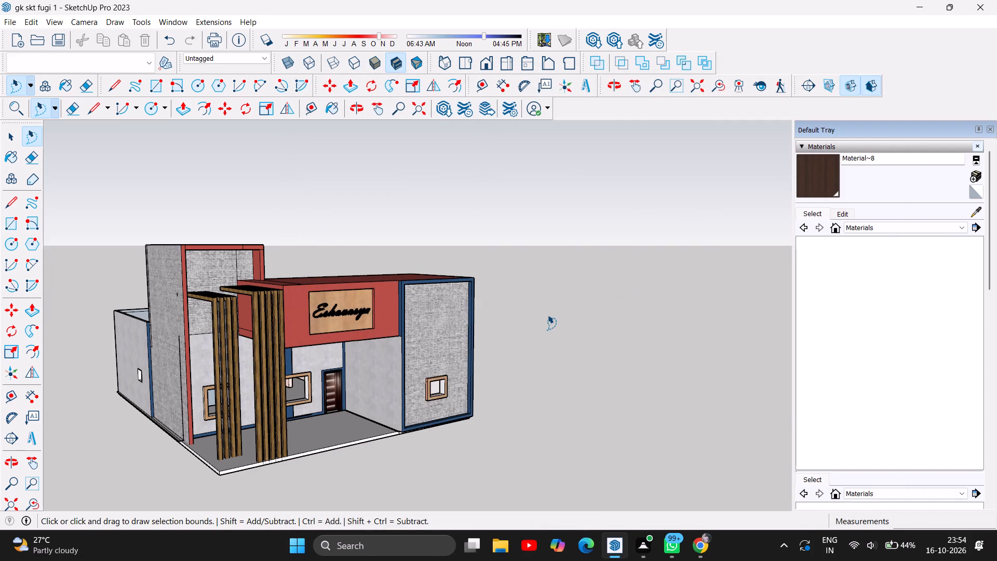
{"action": "key", "text": "ctrl+s"}
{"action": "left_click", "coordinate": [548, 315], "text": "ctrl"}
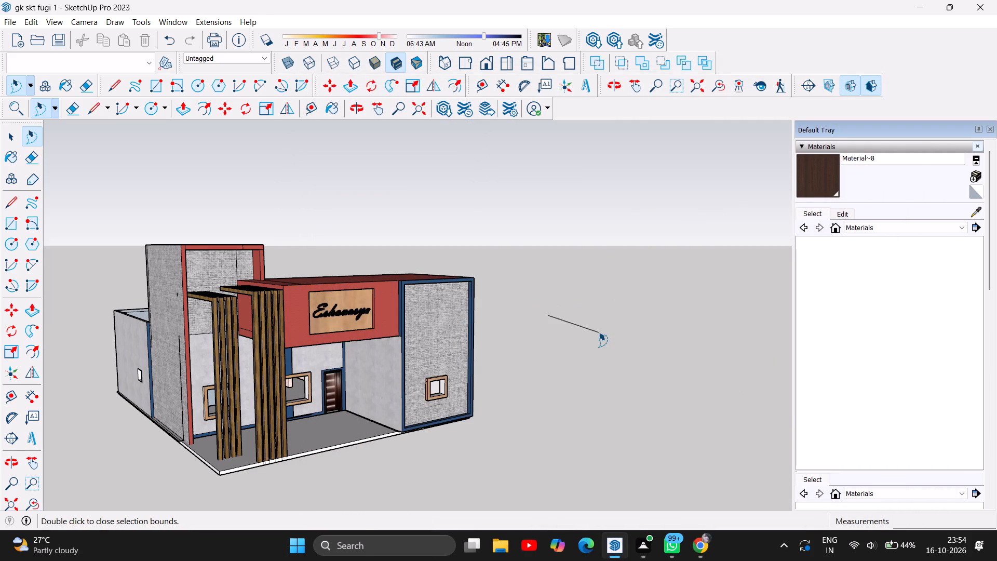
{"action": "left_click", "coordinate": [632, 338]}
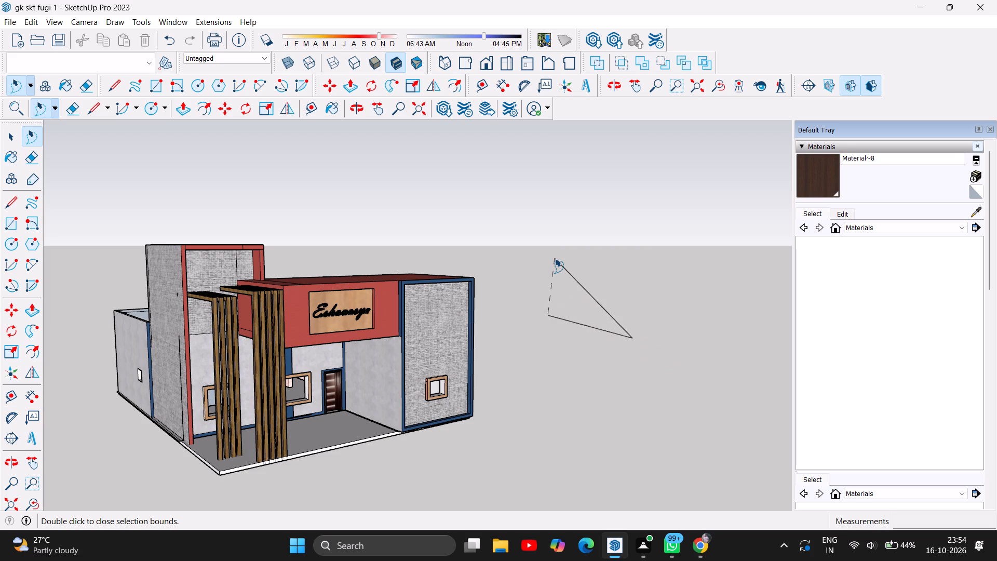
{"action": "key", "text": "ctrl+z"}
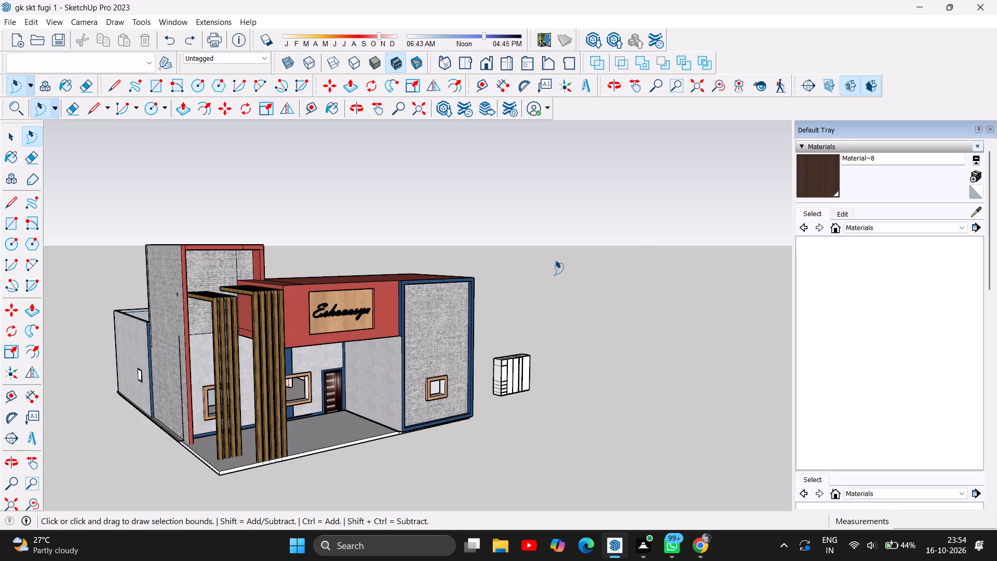
Delete the freestanding wardrobe beside the building, selecting it with a lasso.
{"action": "scroll", "coordinate": [552, 358], "scroll_direction": "up", "scroll_amount": 4}
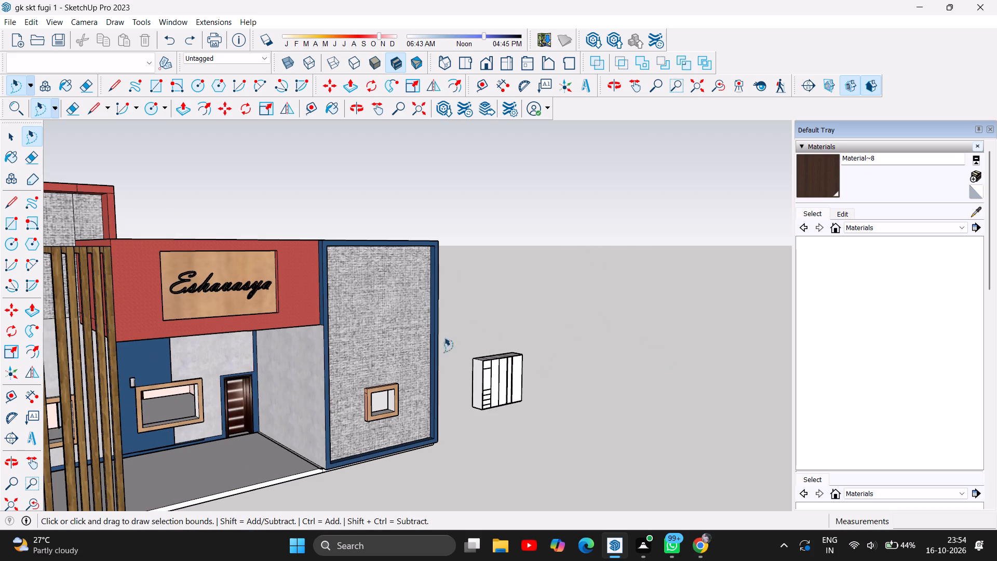
{"action": "left_click_drag", "start_coordinate": [463, 334], "coordinate": [464, 426]}
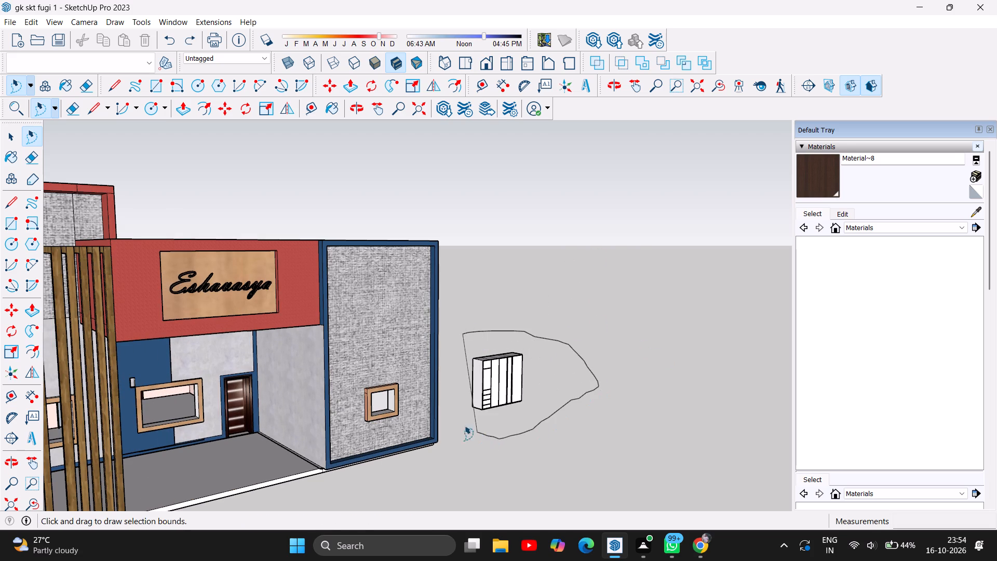
{"action": "left_click_drag", "start_coordinate": [464, 426], "coordinate": [444, 417]}
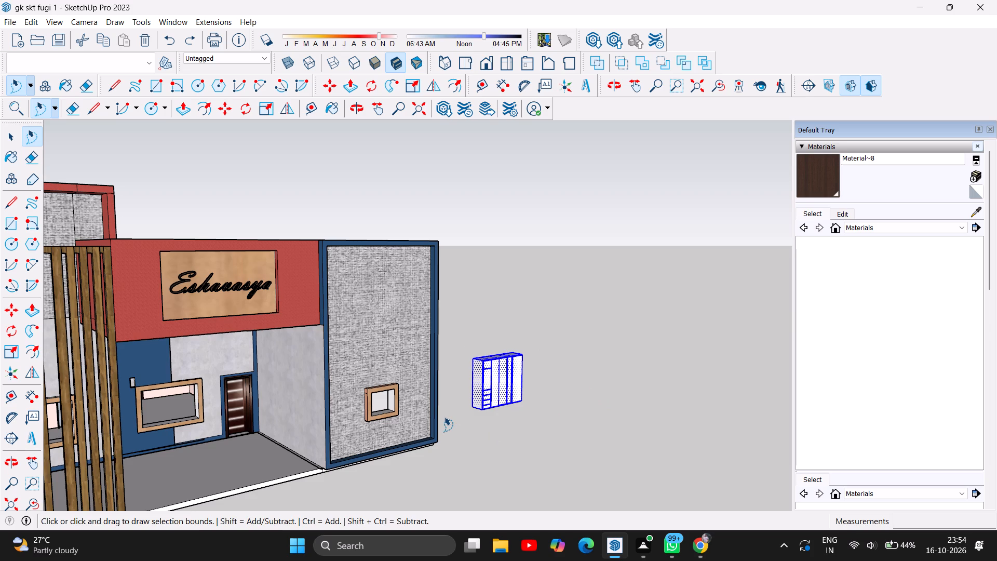
{"action": "key", "text": "Delete"}
{"action": "scroll", "coordinate": [590, 368], "scroll_direction": "down", "scroll_amount": 5}
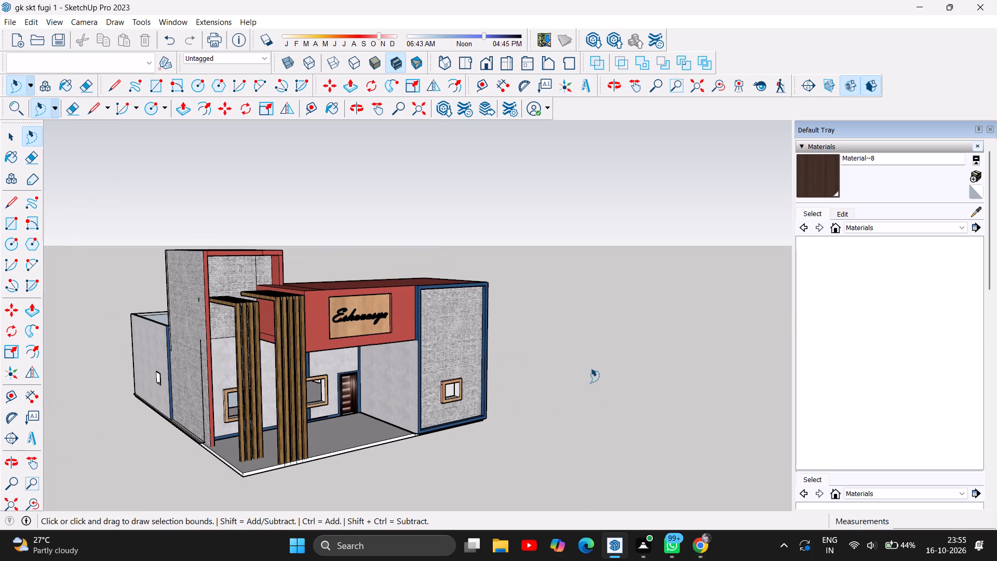